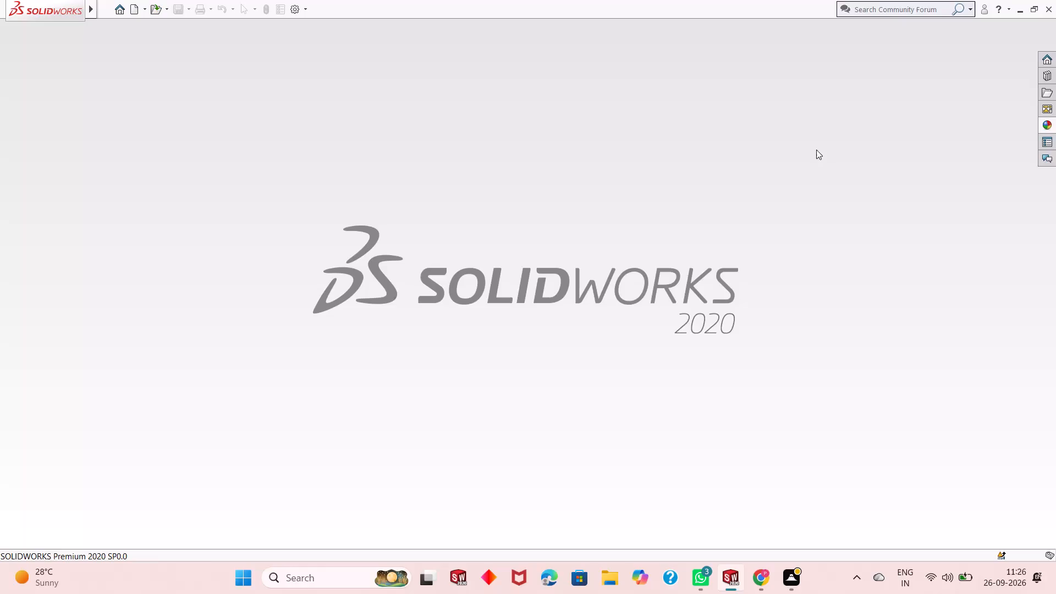
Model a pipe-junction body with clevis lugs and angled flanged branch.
Create a new part document.
click(129, 9)
triple_click(257, 263)
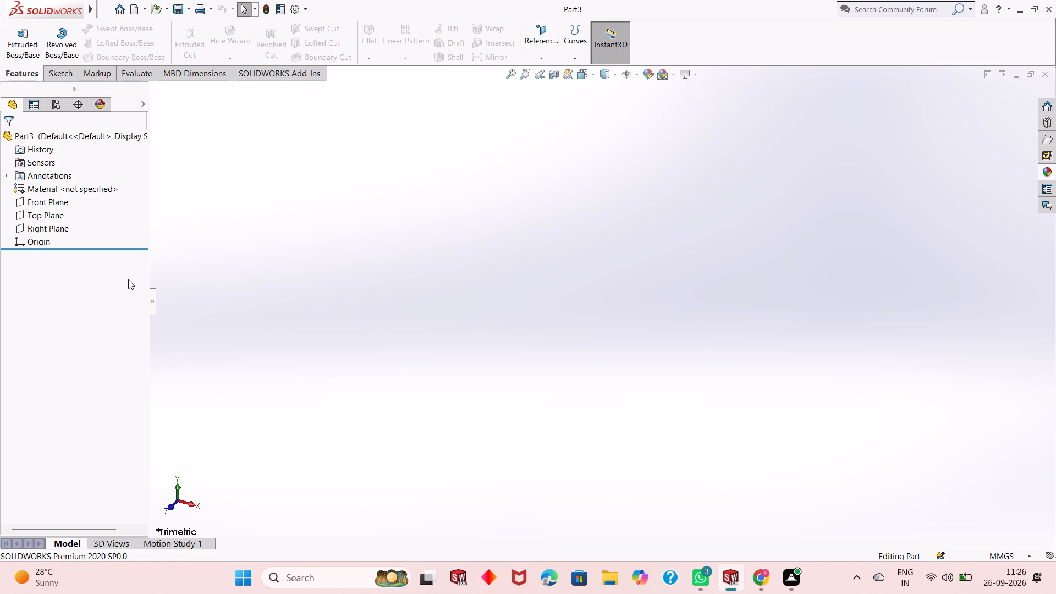
Sketch two concentric circles centred on the origin on the Top Plane, with radii of about 47 mm and 33 mm.
click(57, 218)
click(66, 199)
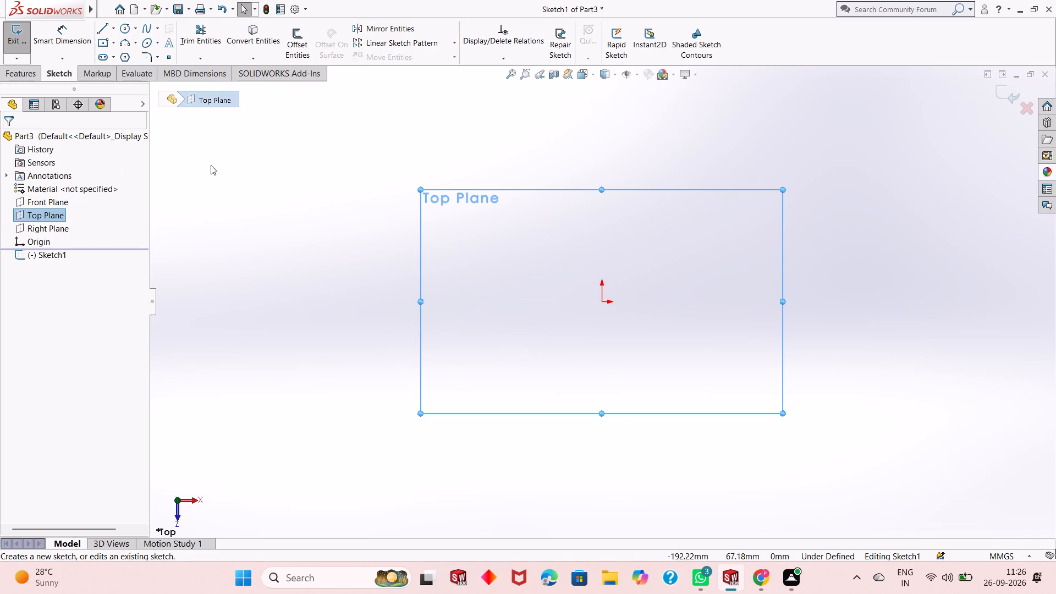
click(119, 29)
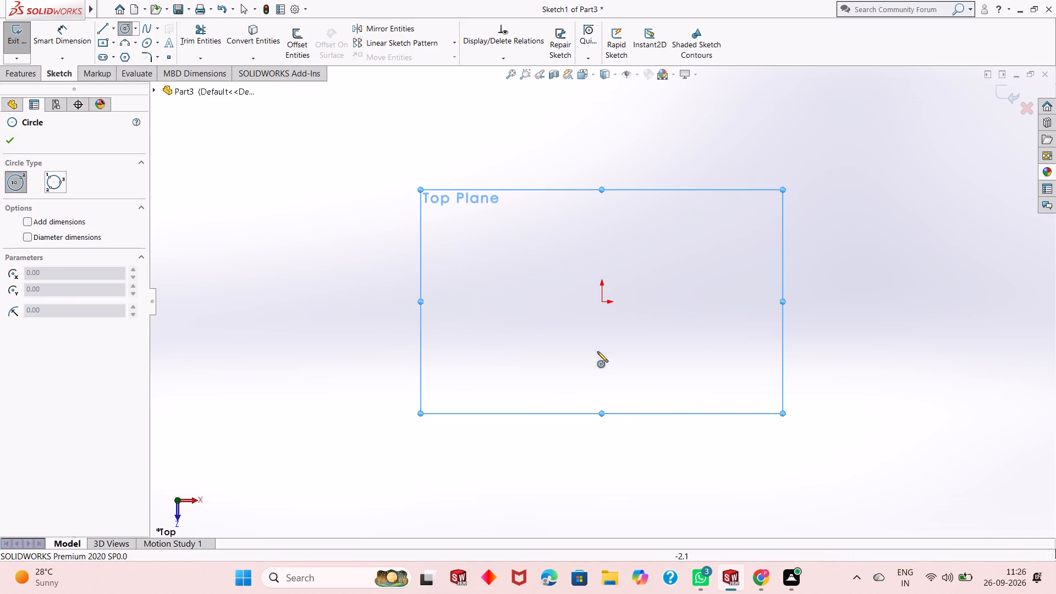
click(602, 301)
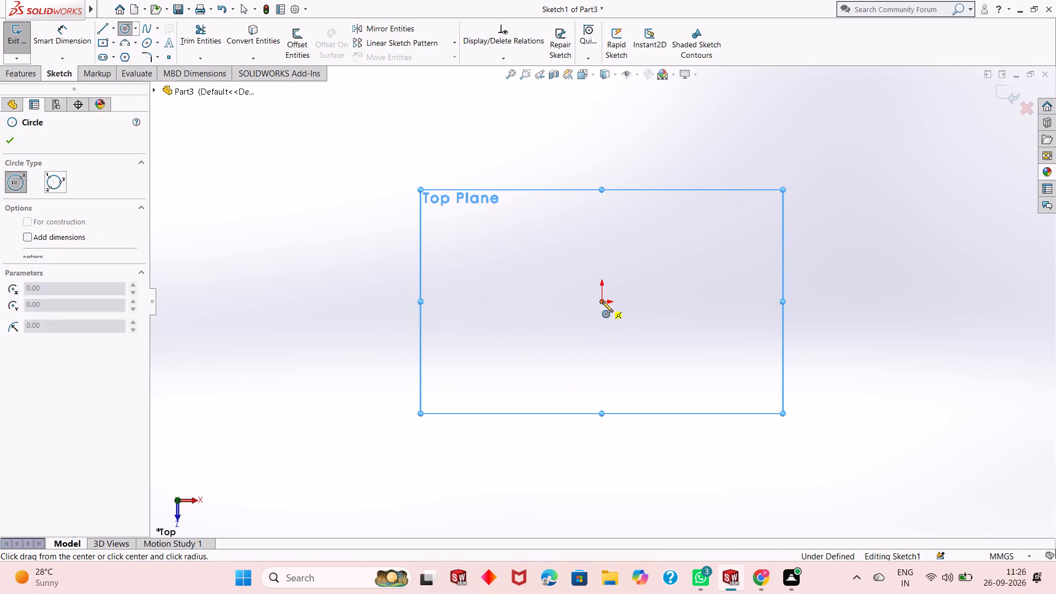
click(564, 389)
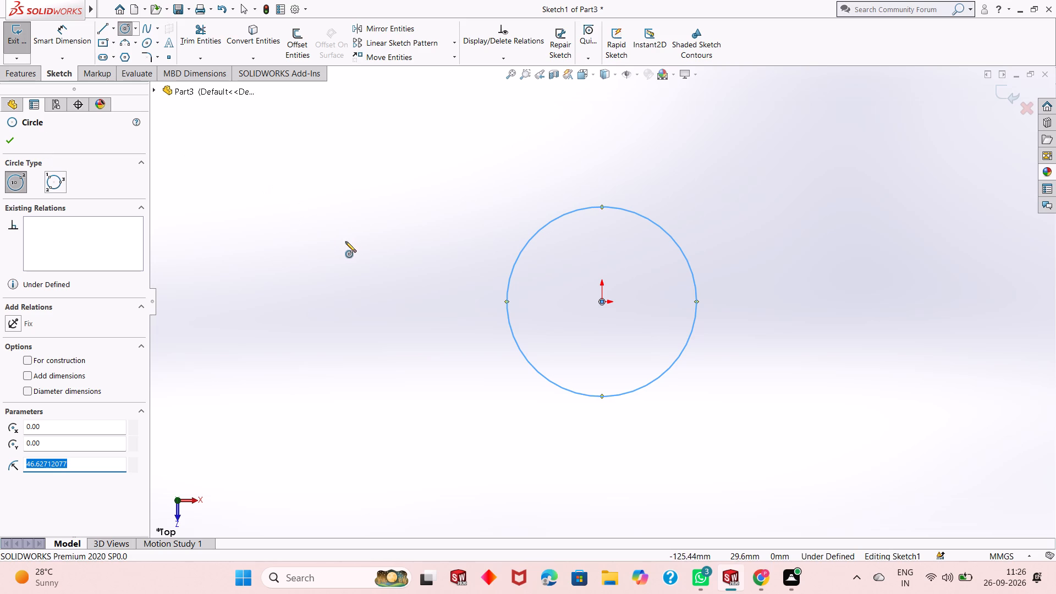
click(601, 301)
click(631, 240)
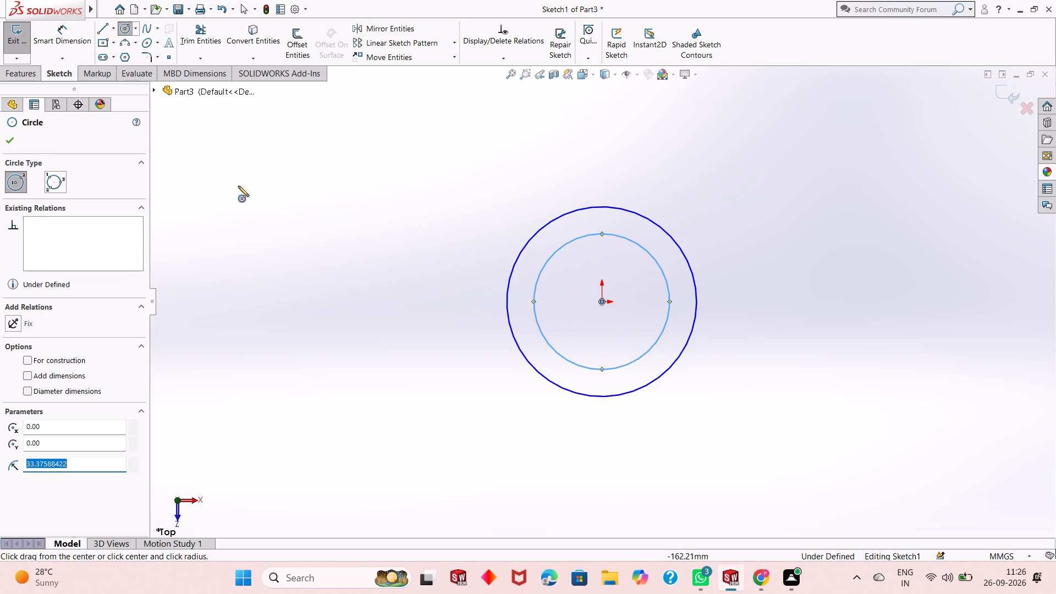
right_click(226, 184)
click(259, 195)
Dimension the outer circle's diameter as 4 mm and the inner circle's diameter as 2.50 mm.
click(58, 42)
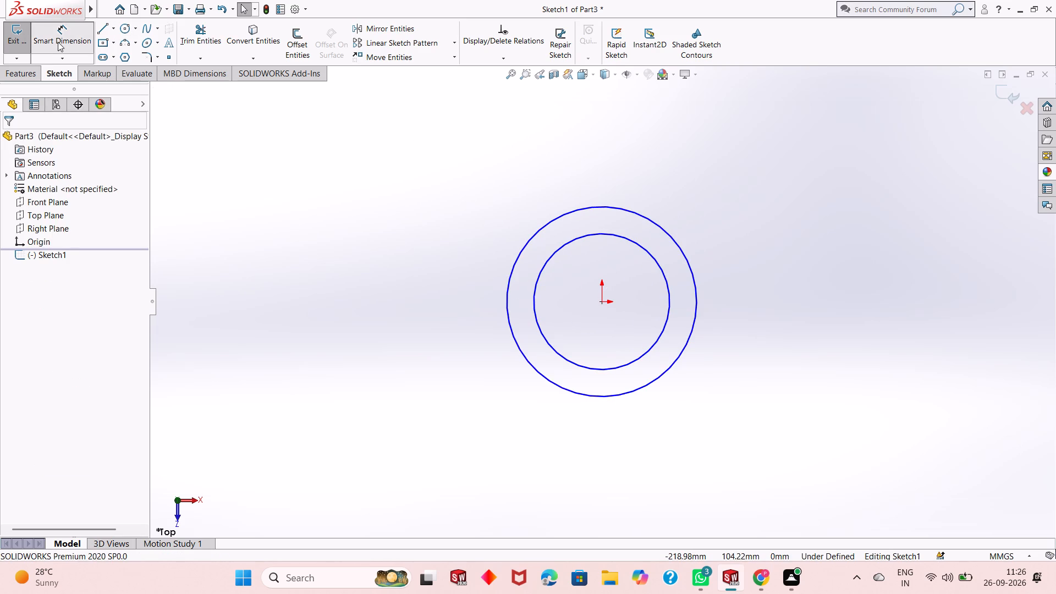
click(535, 373)
click(427, 429)
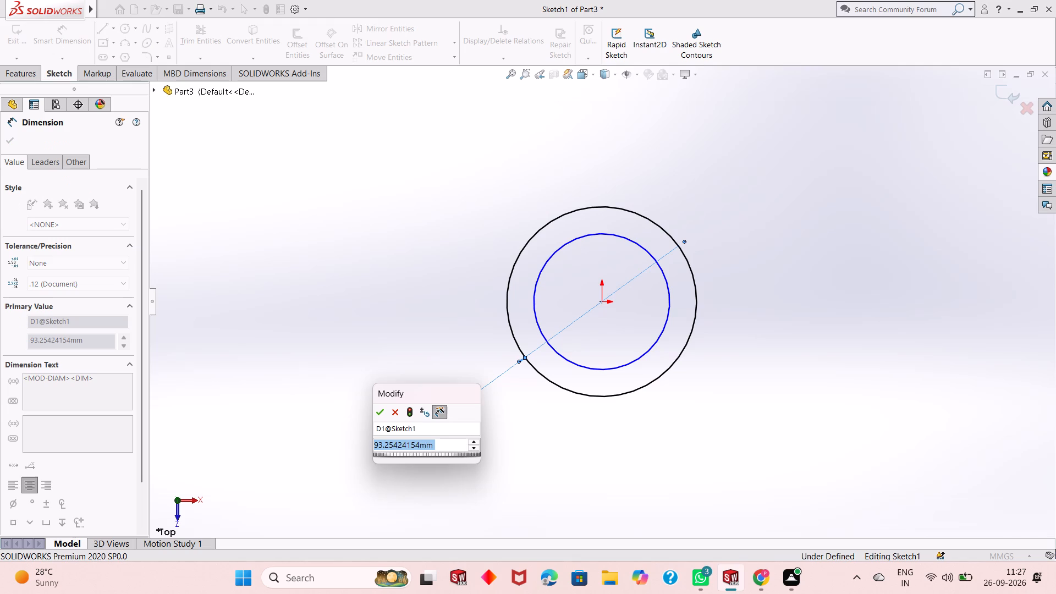
key(4)
key(Return)
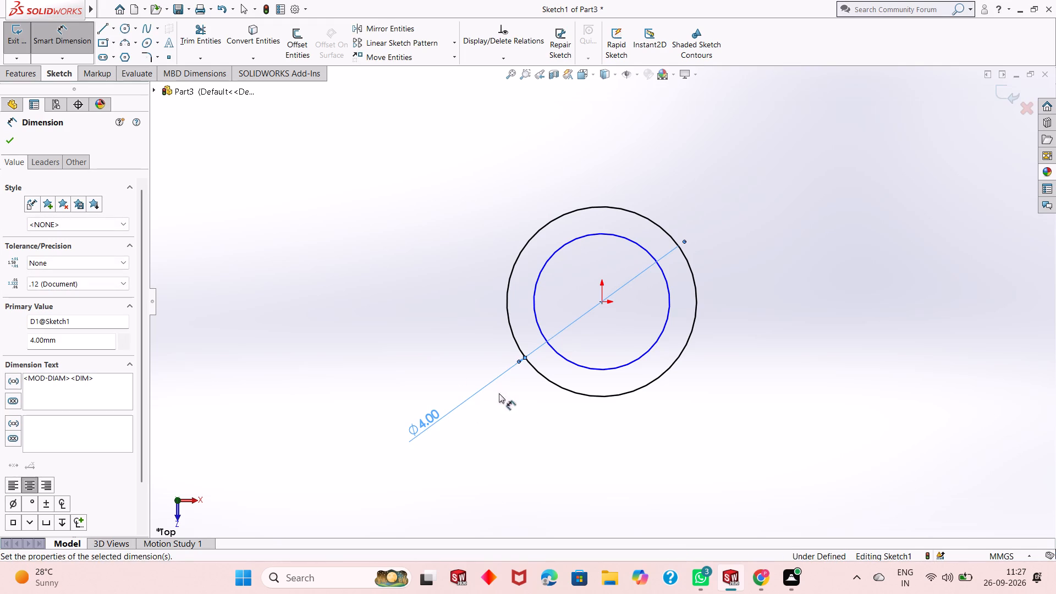
click(579, 366)
click(503, 446)
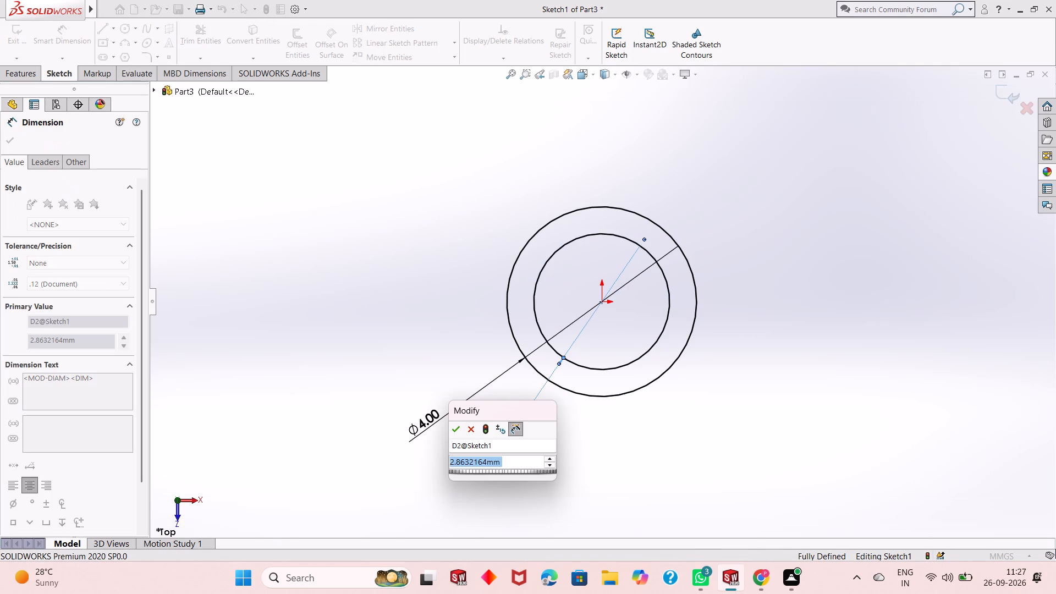
text(2.50)
key(Return)
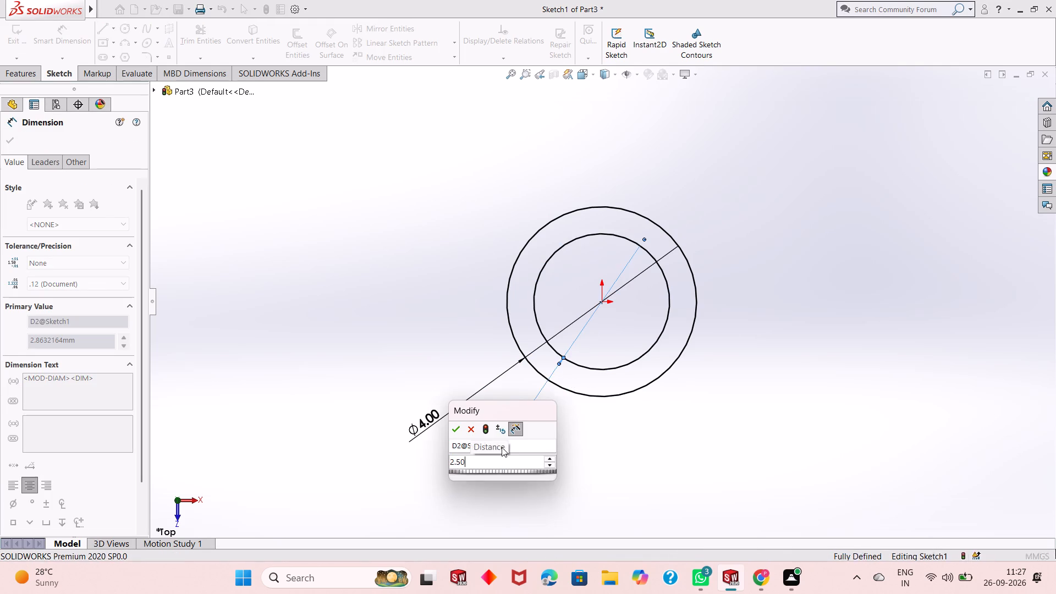
right_click(349, 251)
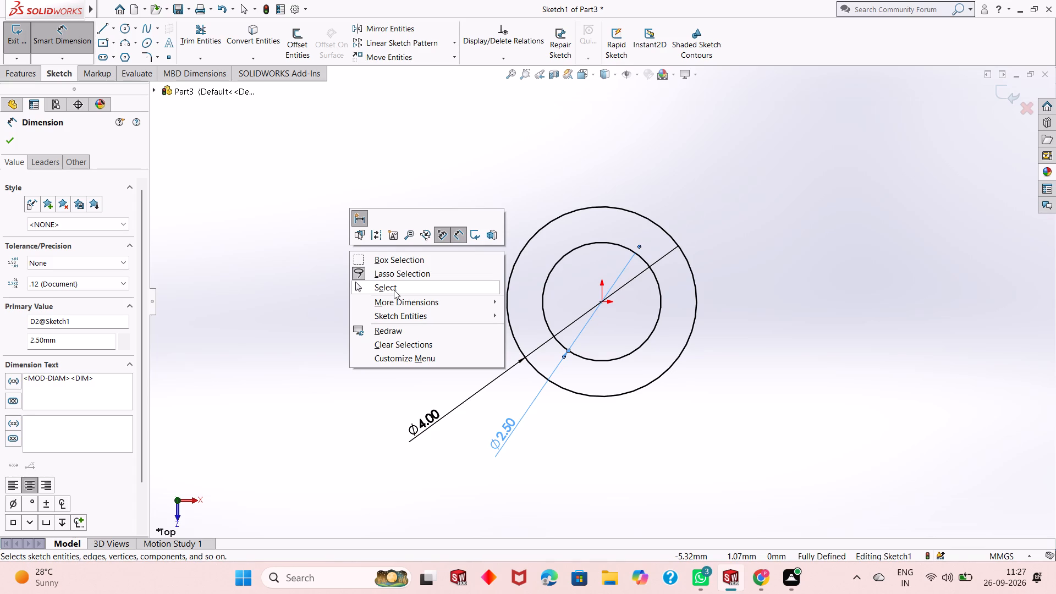
click(394, 290)
Extrude the ring profile as a blind boss with a depth of 6 mm.
middle_drag(611, 387, 613, 341)
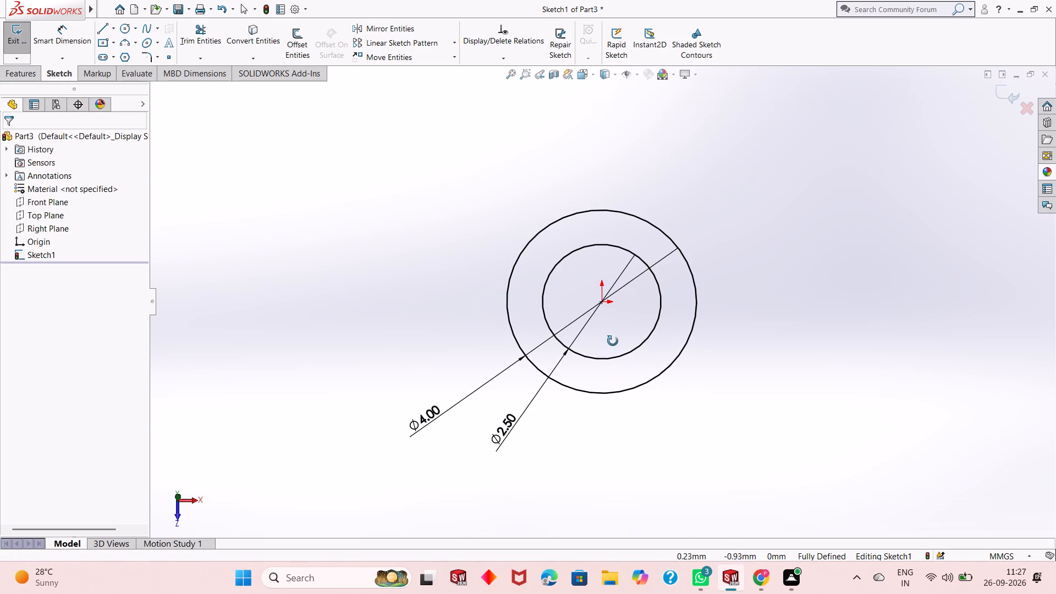
middle_drag(613, 341, 613, 328)
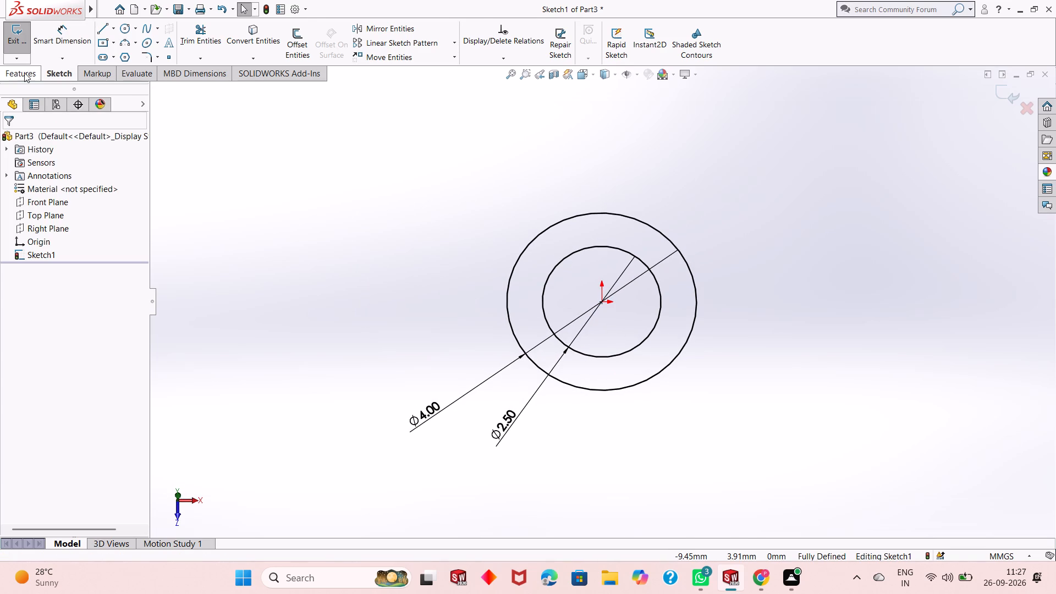
click(24, 73)
click(25, 41)
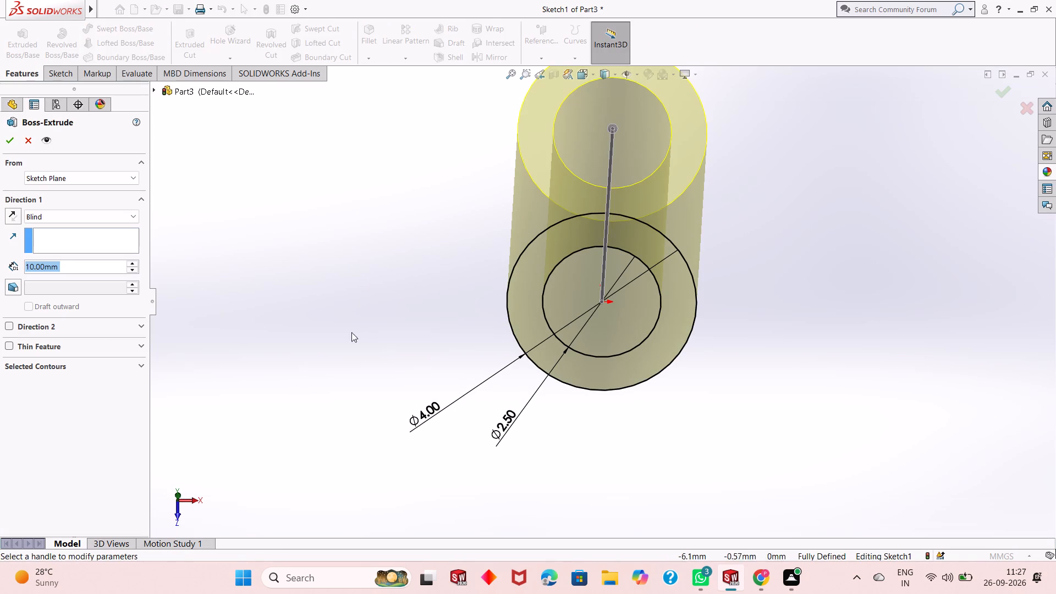
scroll(507, 344, up, 2)
scroll(712, 205, down, 2)
scroll(634, 331, up, 2)
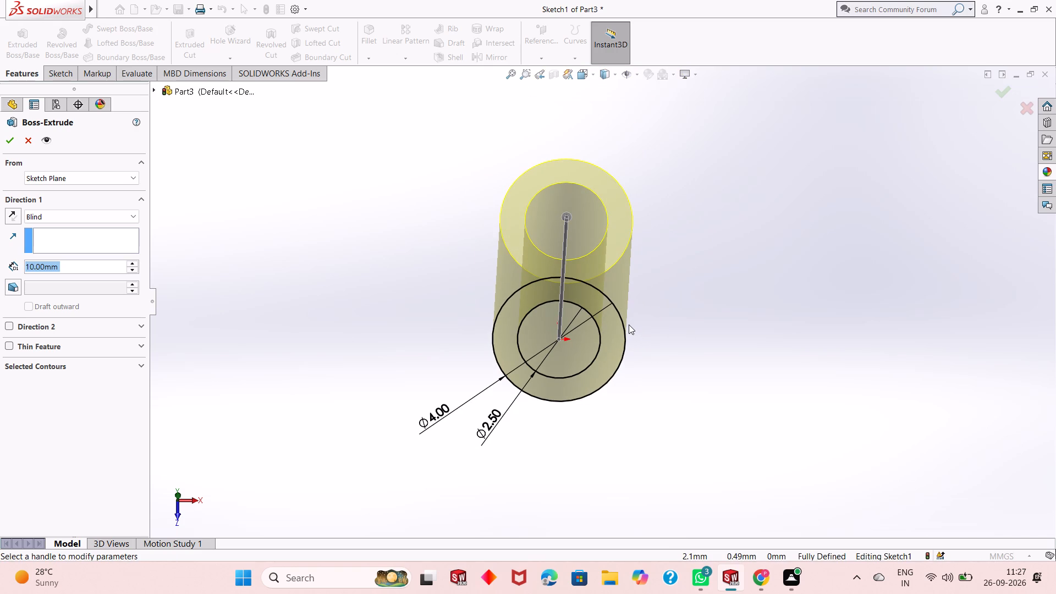
key(6)
key(Return)
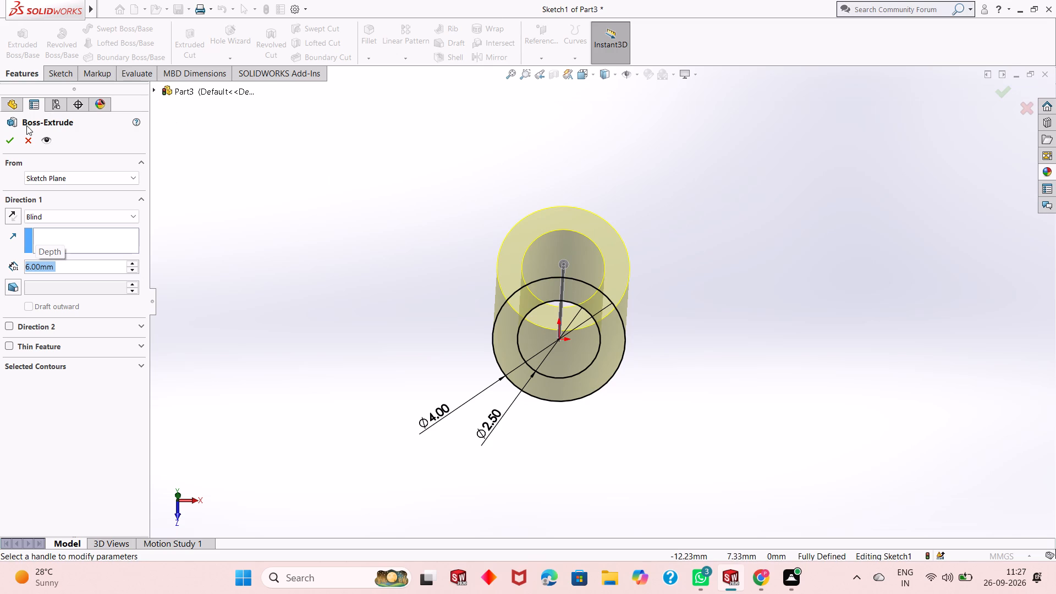
click(13, 137)
Examine the extruded hollow cylinder from several angles, including its open upper end.
middle_drag(628, 392, 631, 246)
click(662, 306)
middle_drag(683, 317, 677, 317)
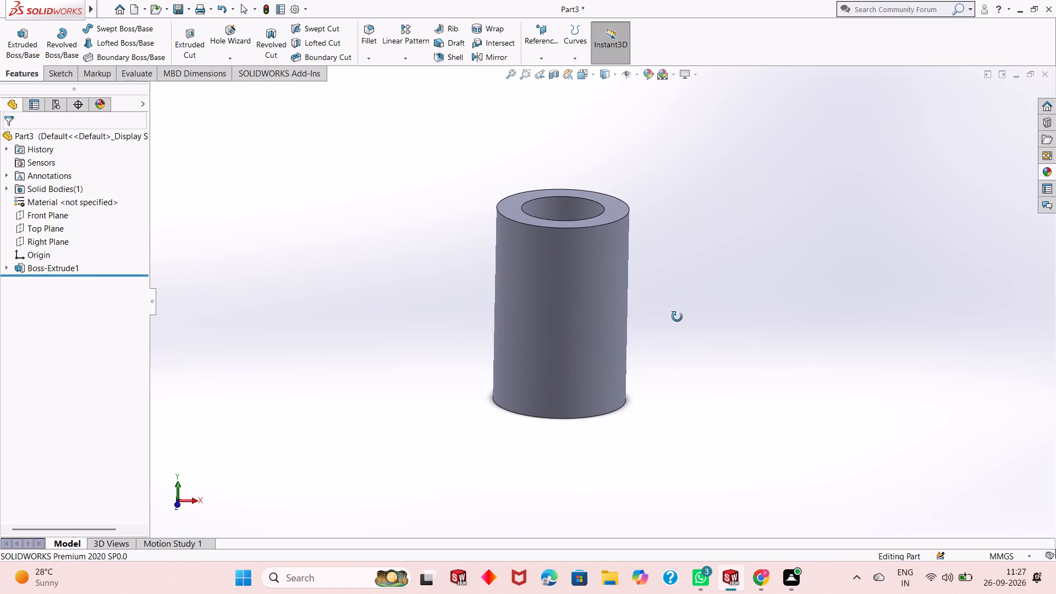
middle_drag(677, 317, 670, 317)
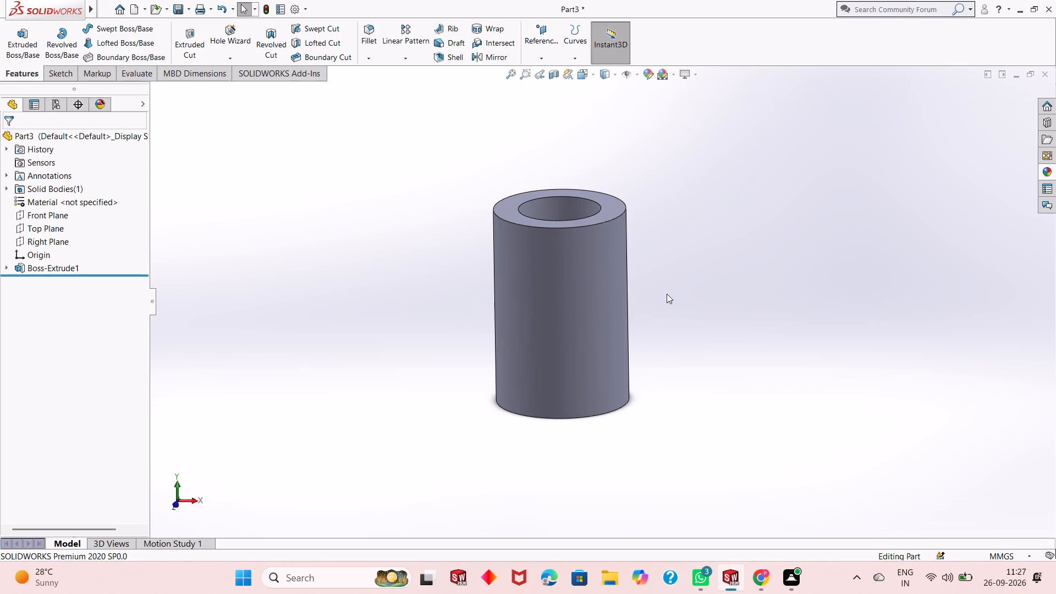
middle_drag(686, 288, 678, 340)
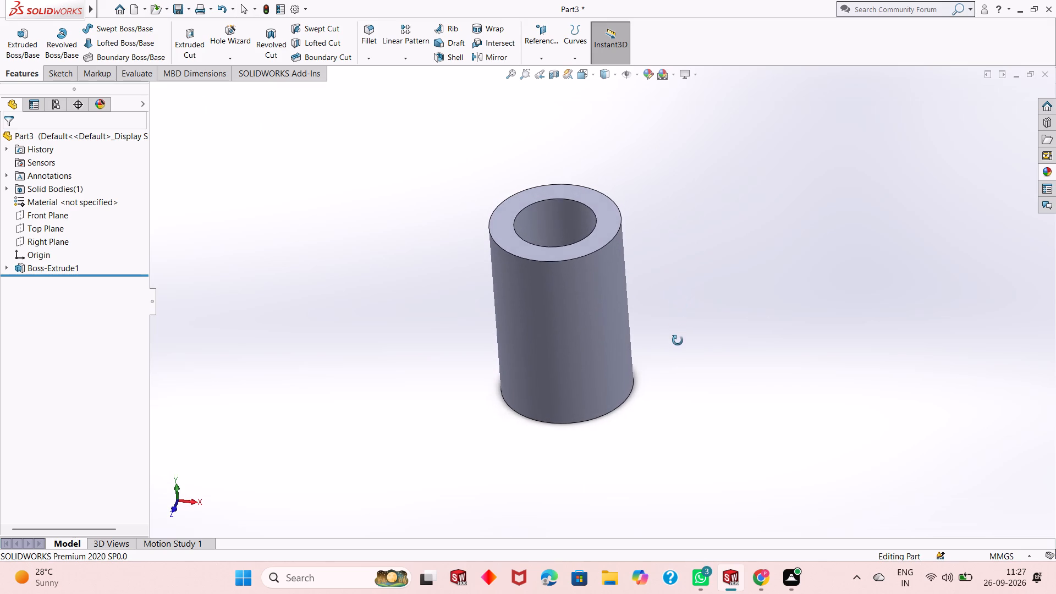
middle_drag(678, 340, 683, 310)
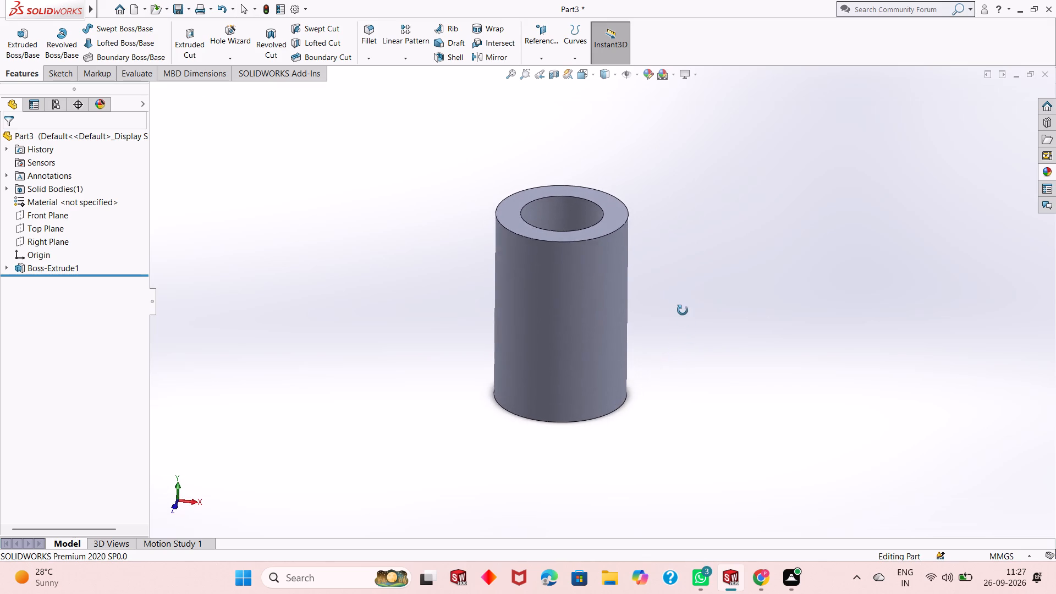
middle_drag(683, 310, 681, 301)
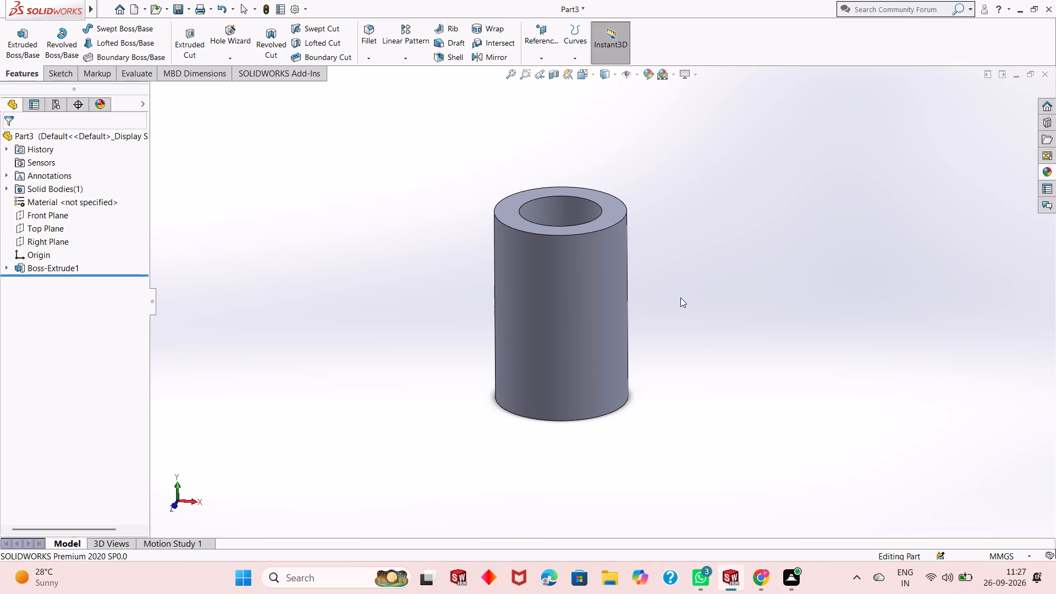
middle_drag(705, 308, 702, 315)
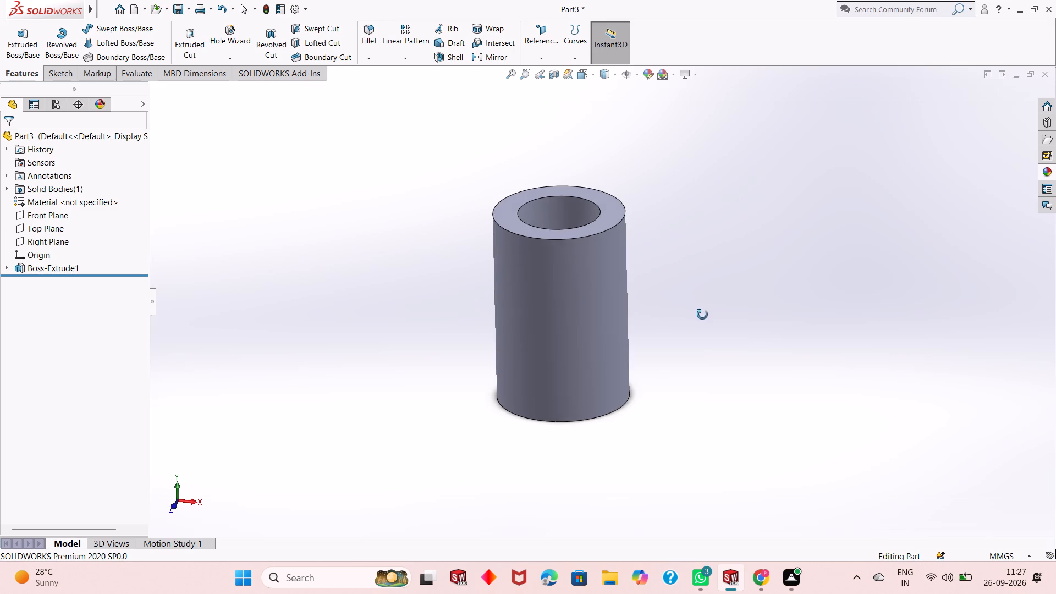
middle_drag(702, 315, 676, 360)
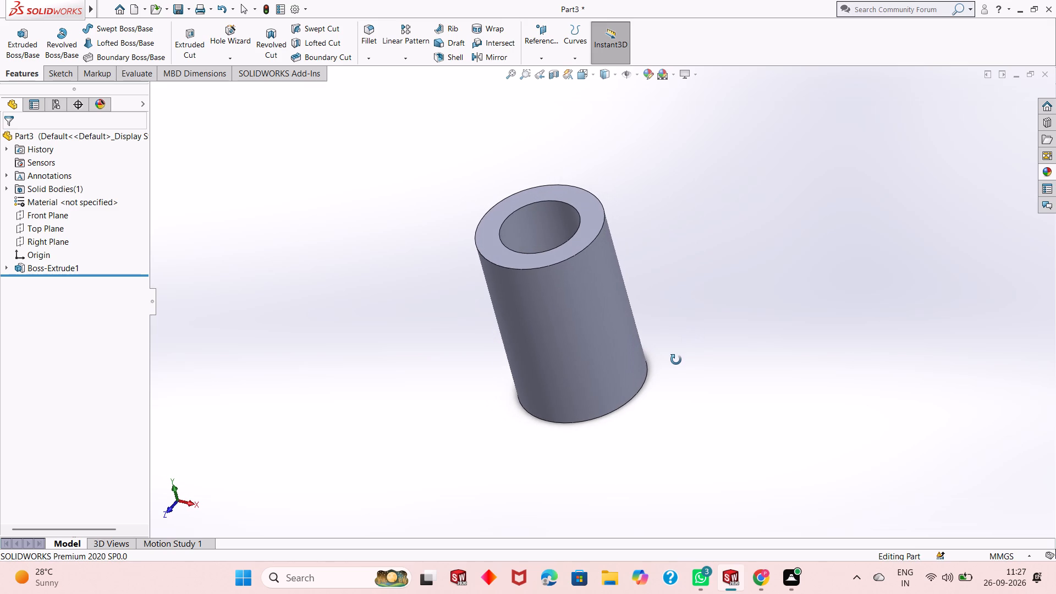
middle_drag(676, 360, 675, 360)
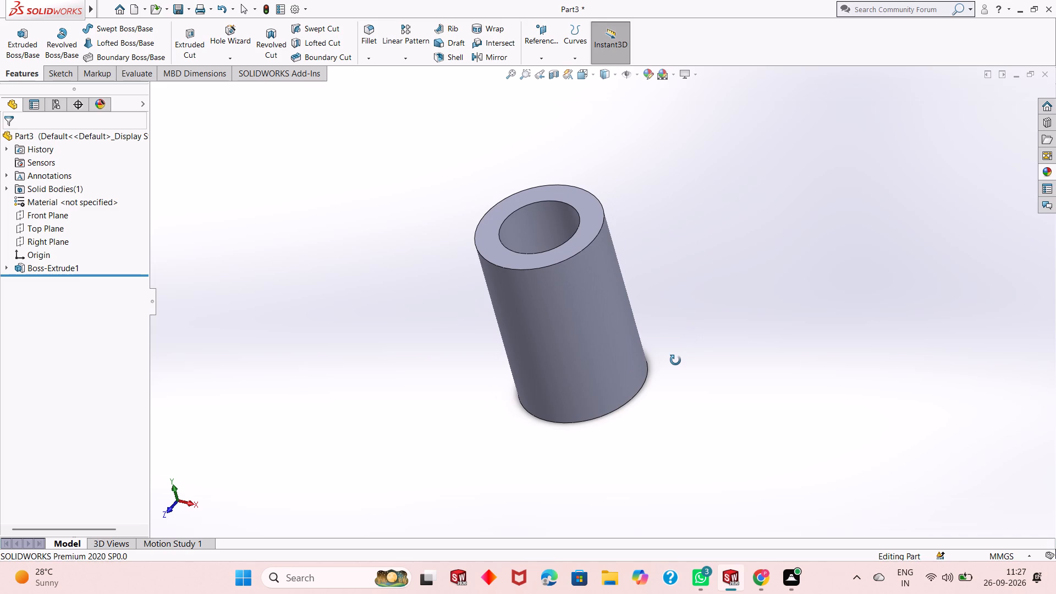
middle_drag(675, 360, 709, 288)
scroll(665, 262, down, 1)
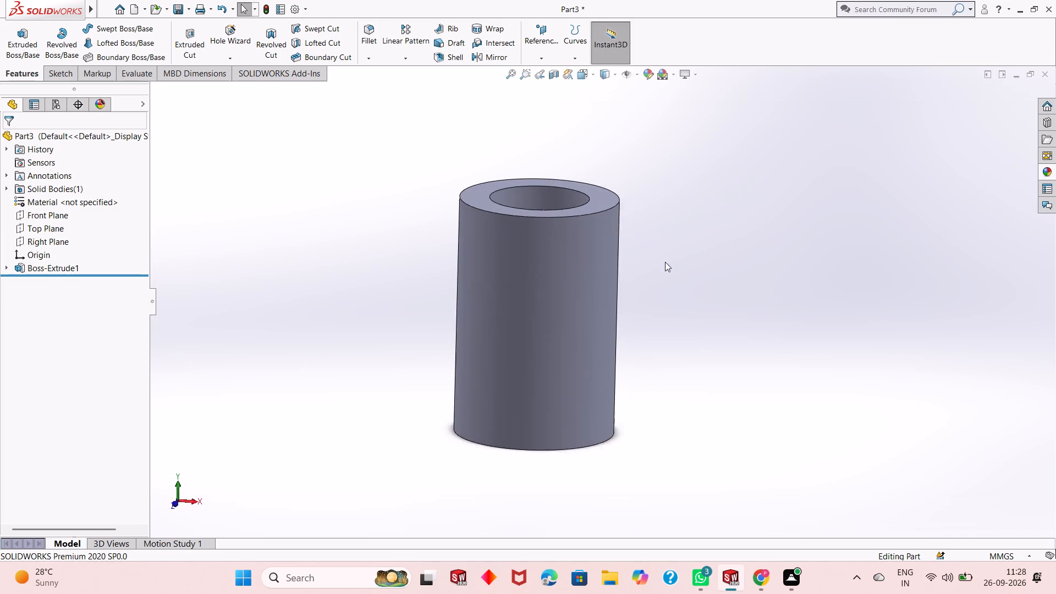
scroll(665, 262, down, 2)
middle_drag(658, 278, 653, 383)
scroll(658, 451, up, 1)
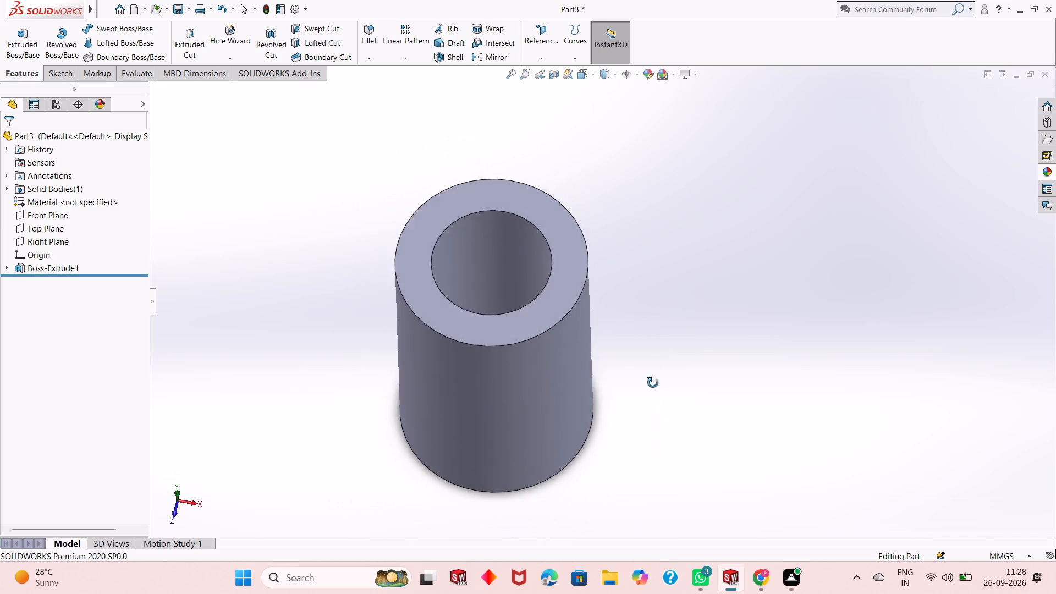
middle_drag(653, 383, 653, 326)
scroll(644, 320, up, 2)
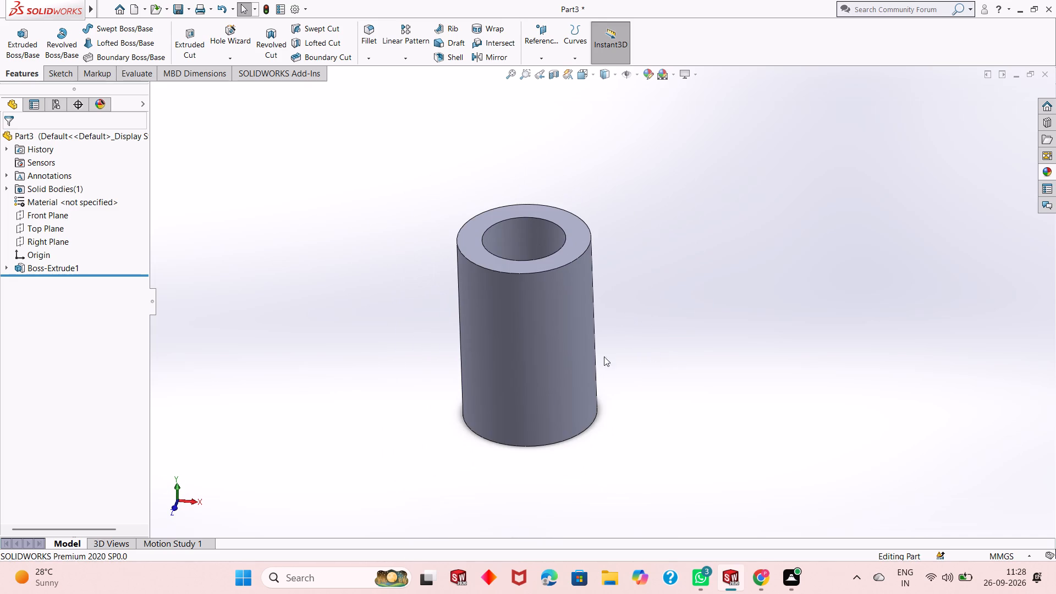
scroll(586, 380, up, 1)
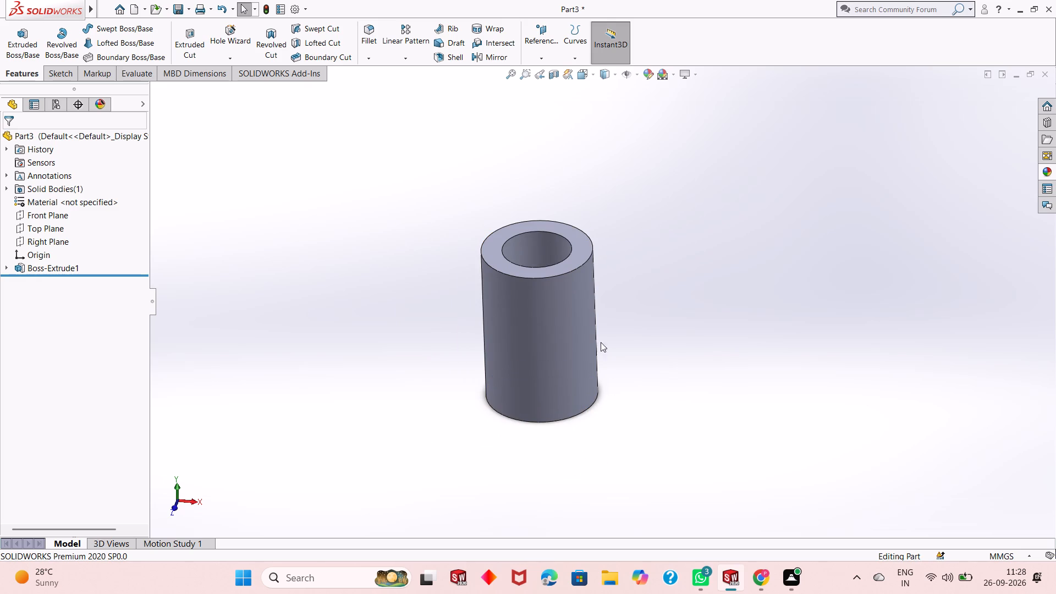
middle_drag(635, 288, 637, 303)
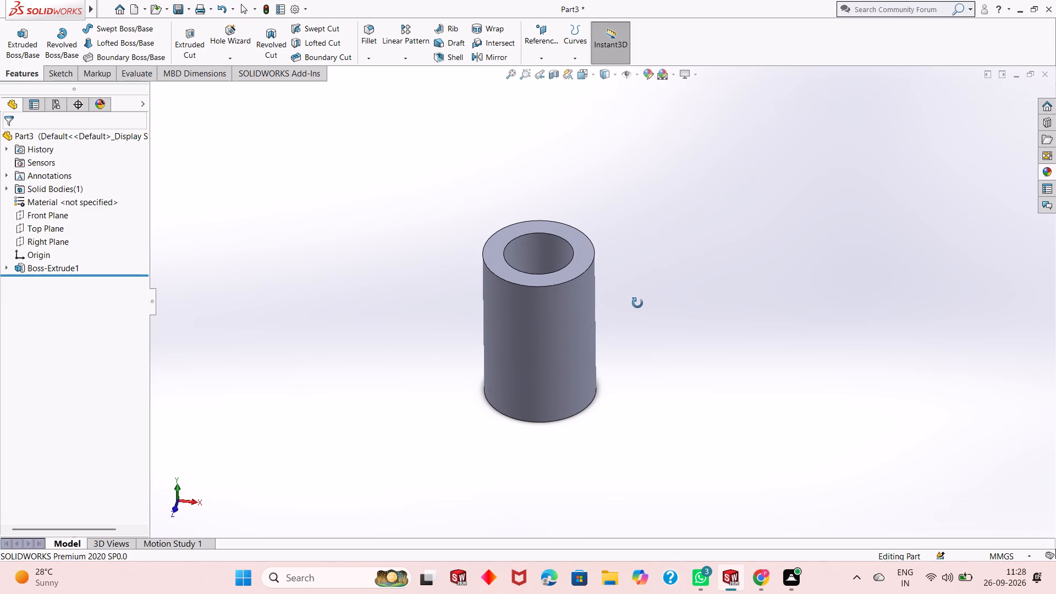
middle_drag(637, 303, 637, 321)
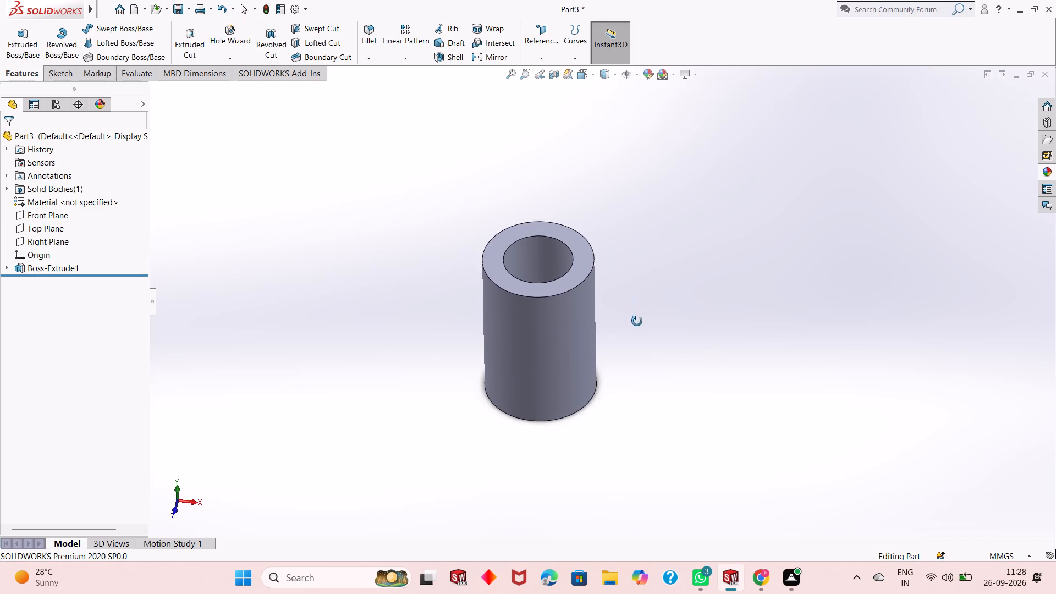
middle_drag(637, 321, 637, 338)
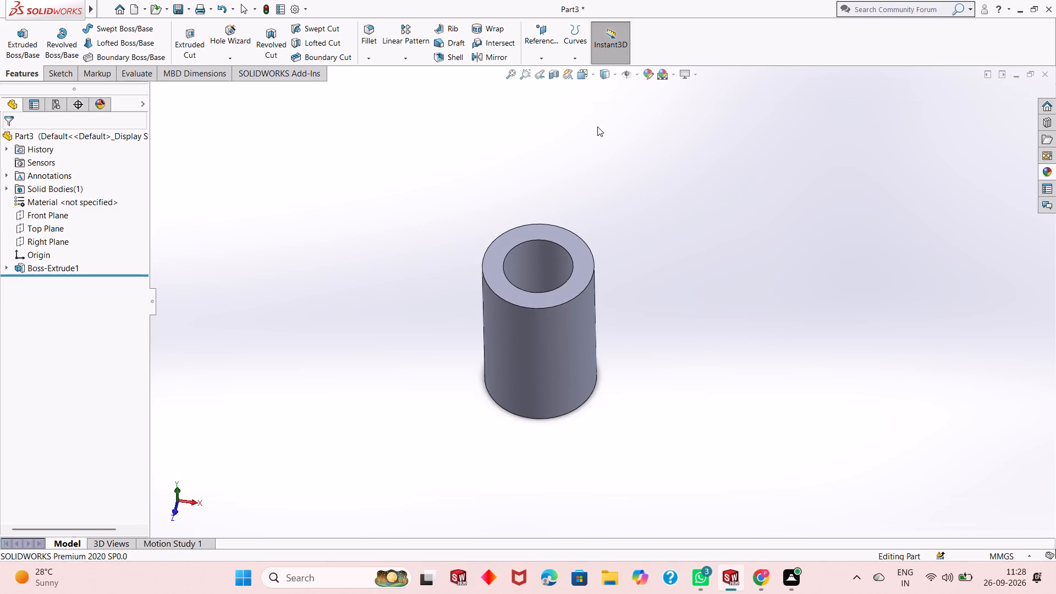
Start a reference plane based on the Top Plane with an offset distance of 5 mm.
click(554, 59)
click(555, 69)
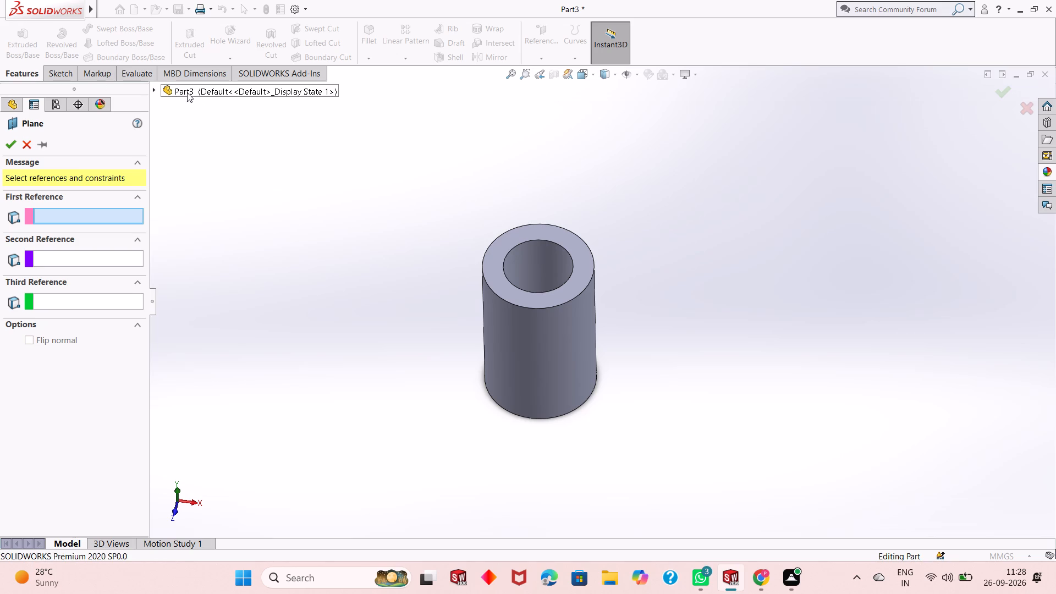
click(157, 91)
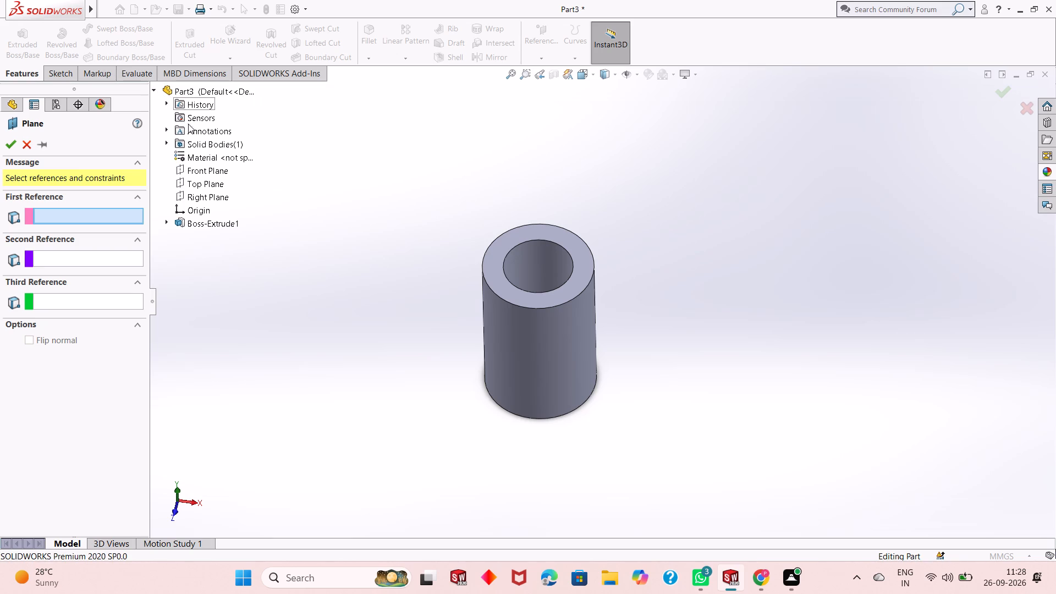
click(215, 183)
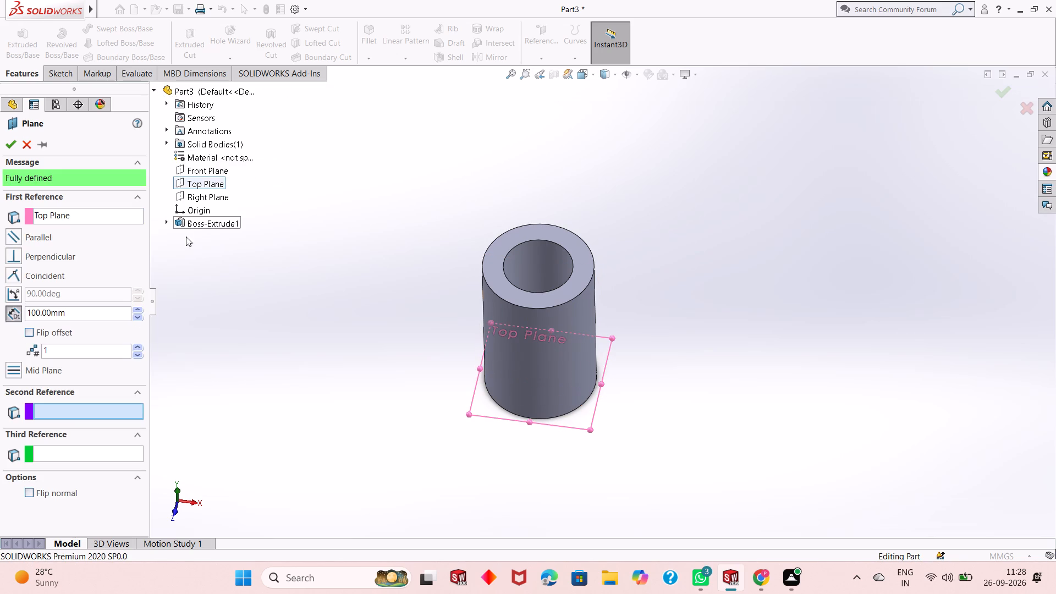
scroll(408, 283, up, 7)
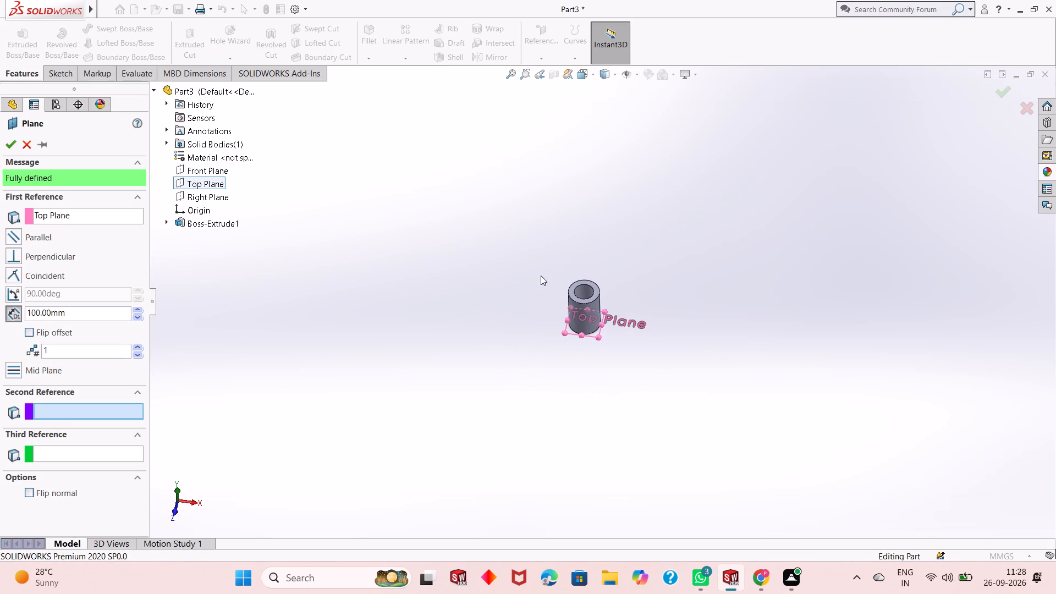
scroll(657, 254, up, 4)
scroll(657, 254, down, 4)
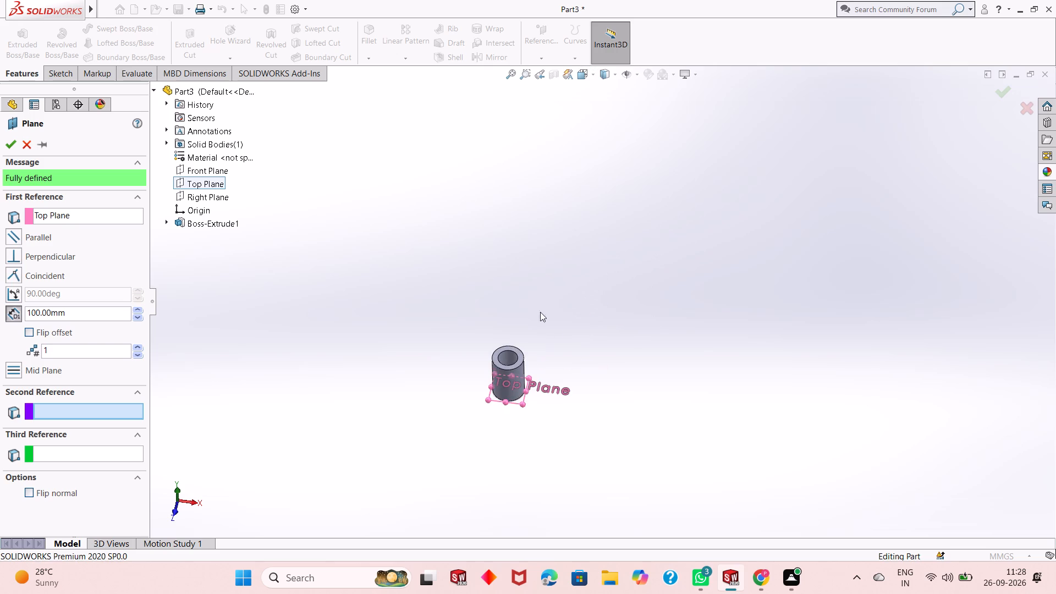
scroll(502, 396, down, 5)
double_click(89, 306)
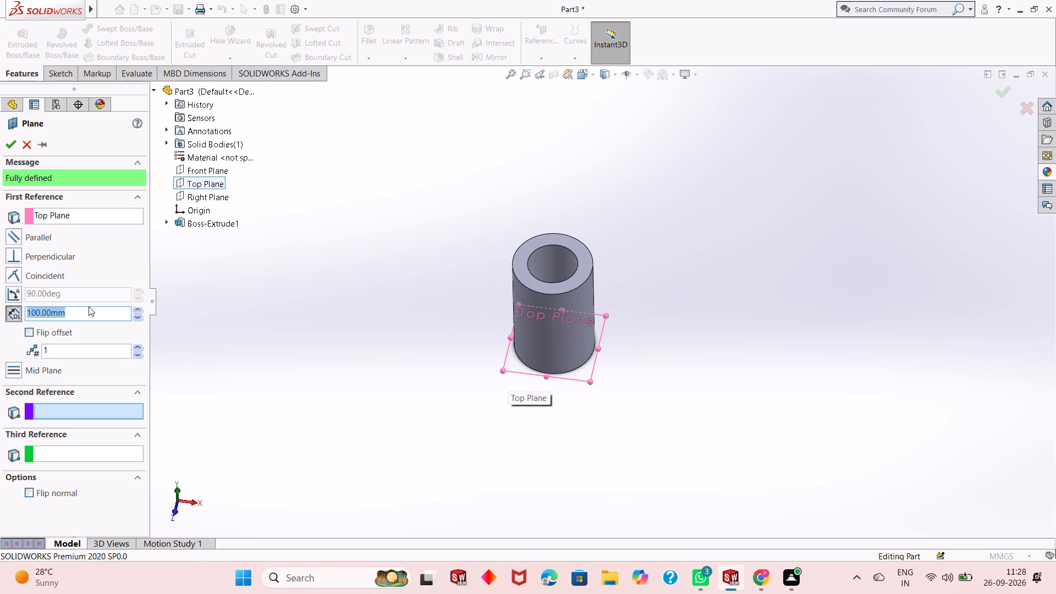
key(5)
key(Return)
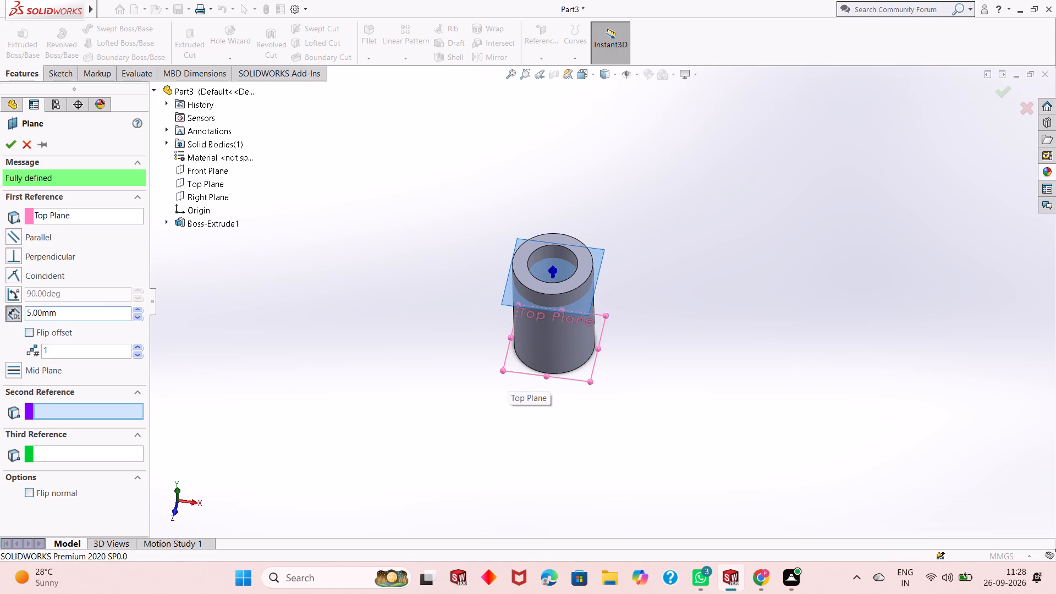
middle_drag(552, 374, 564, 284)
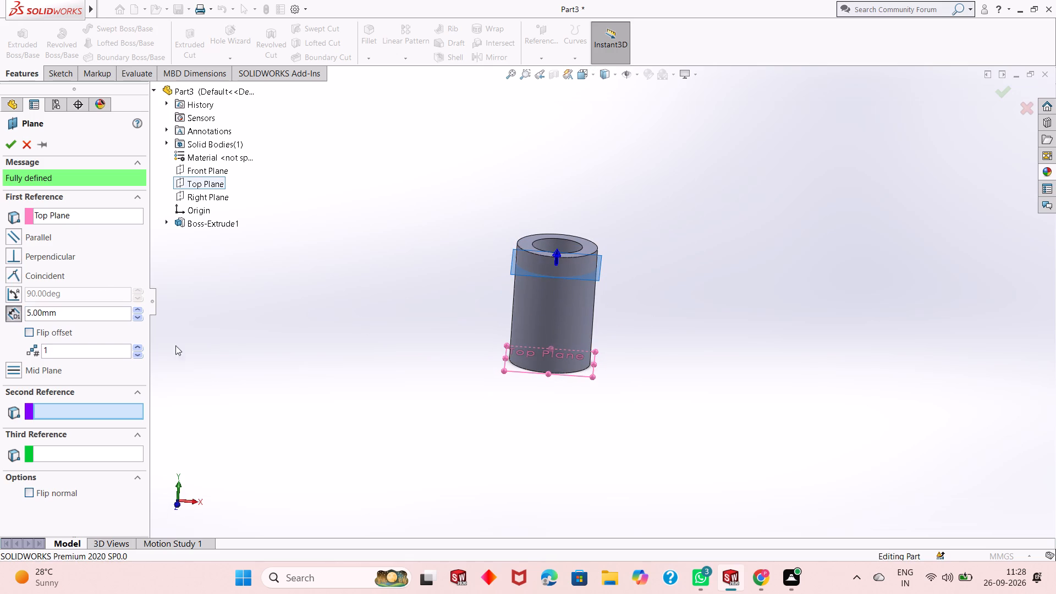
Set the new plane's offset from the Top Plane to 2.40 mm and create the plane.
double_click(75, 316)
text(2.40)
key(Return)
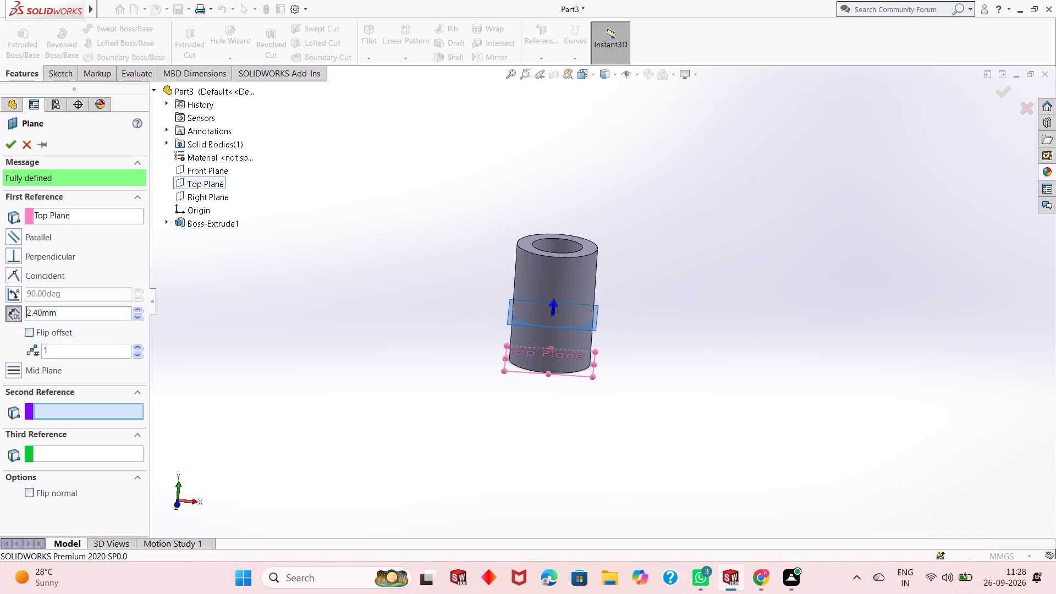
click(10, 149)
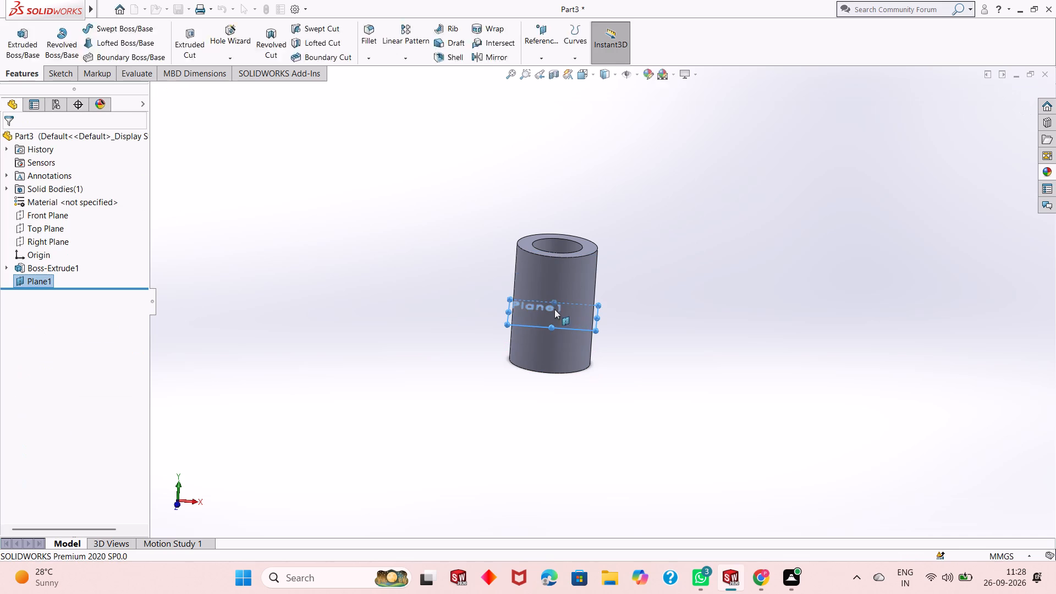
Open a new sketch on the offset reference plane that crosses the hollow cylinder.
middle_drag(660, 322, 640, 384)
scroll(533, 313, down, 3)
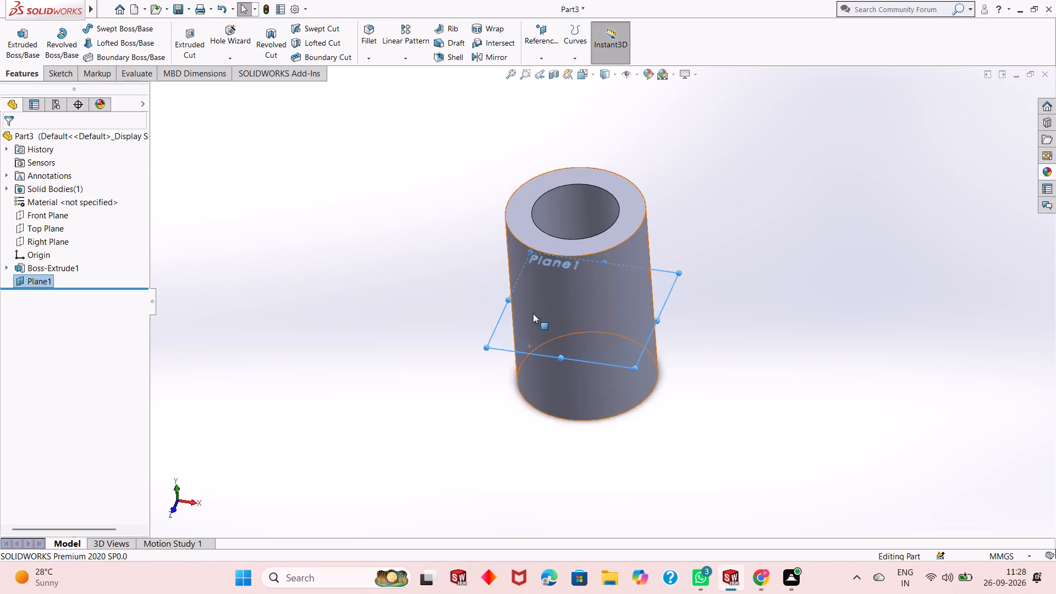
scroll(533, 313, down, 6)
right_click(459, 393)
click(485, 378)
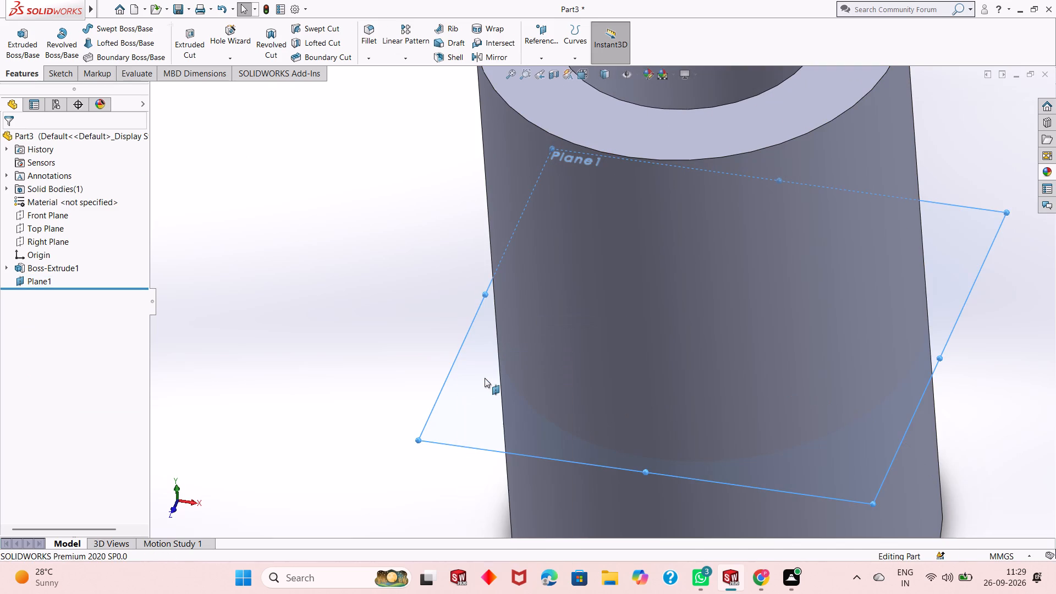
key(ctrl+8)
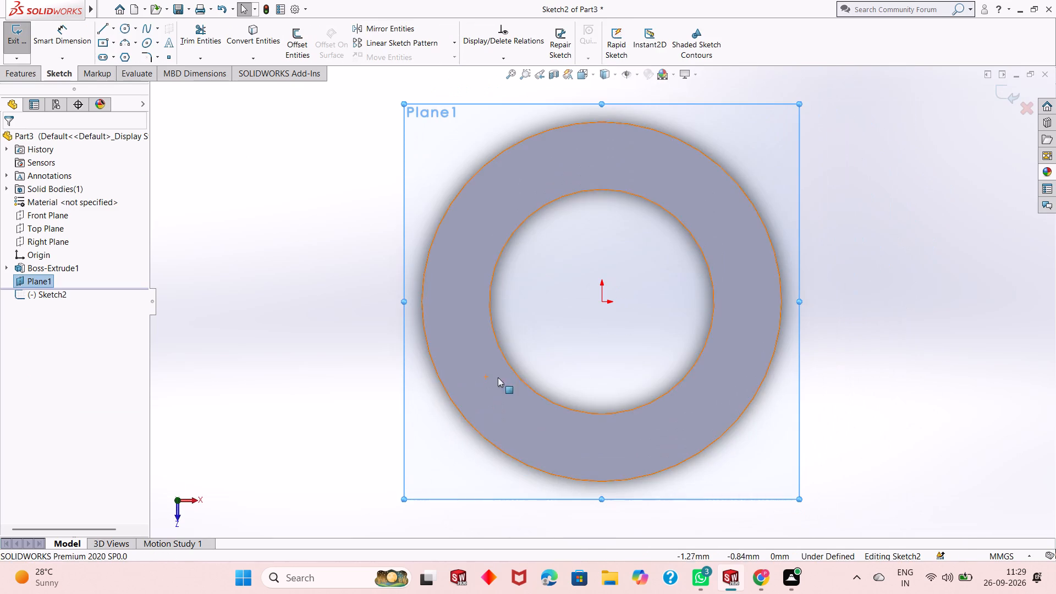
key(Escape)
scroll(521, 370, up, 2)
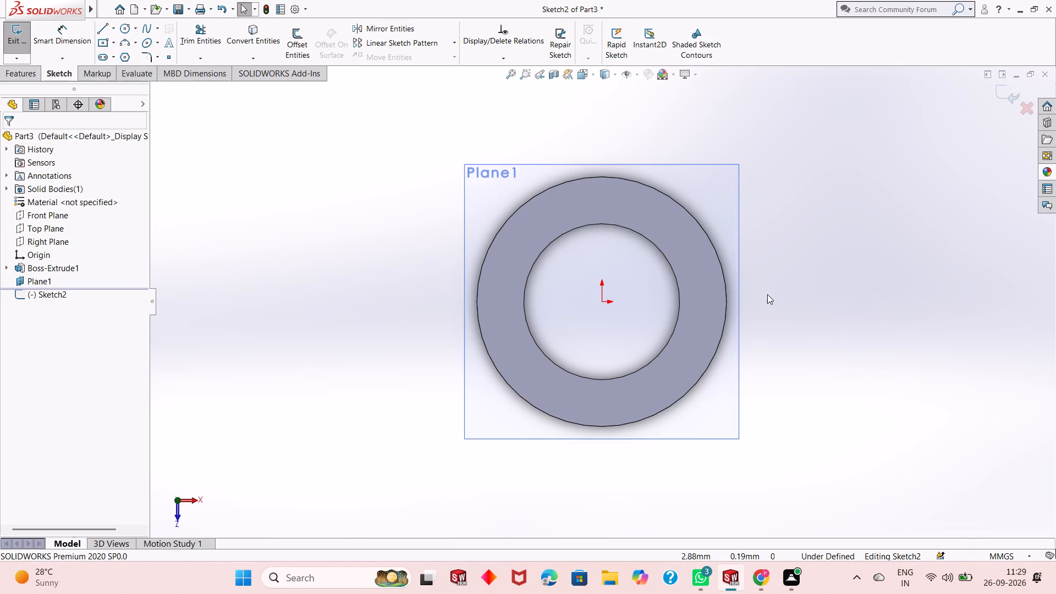
scroll(822, 304, down, 2)
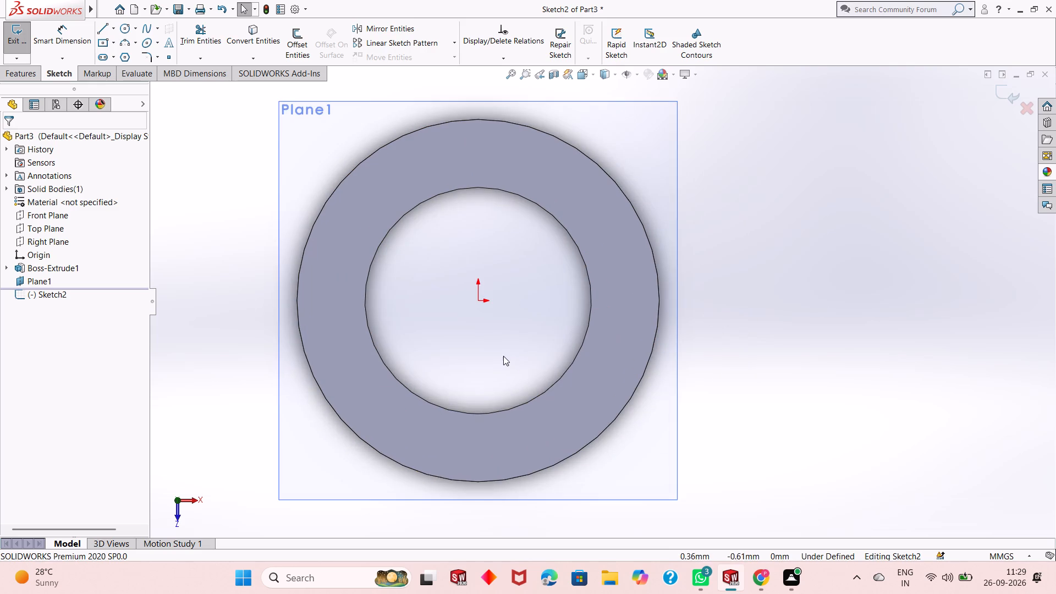
scroll(502, 356, up, 3)
scroll(370, 239, down, 1)
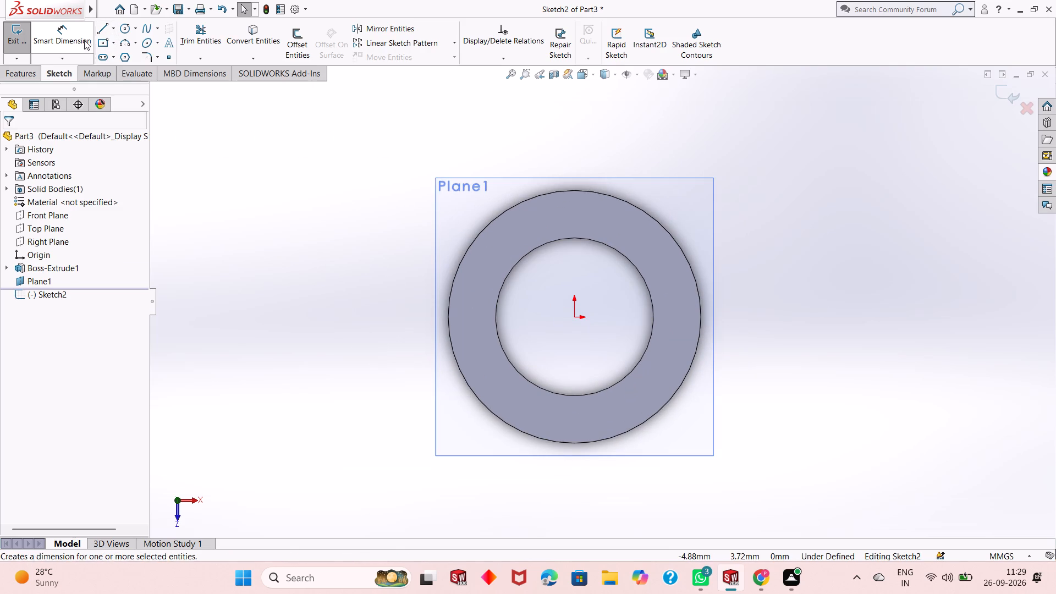
click(360, 147)
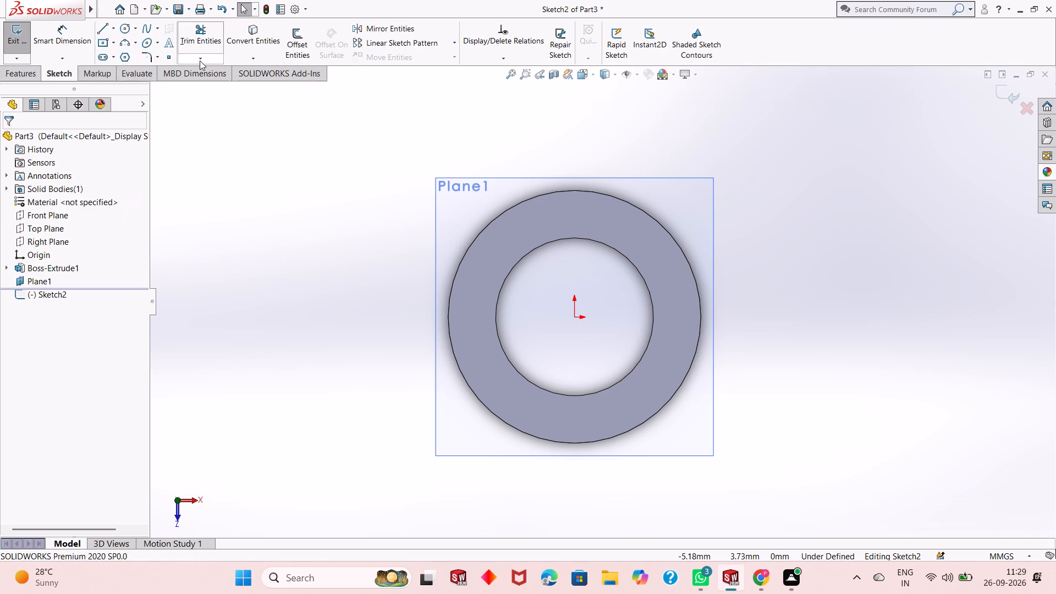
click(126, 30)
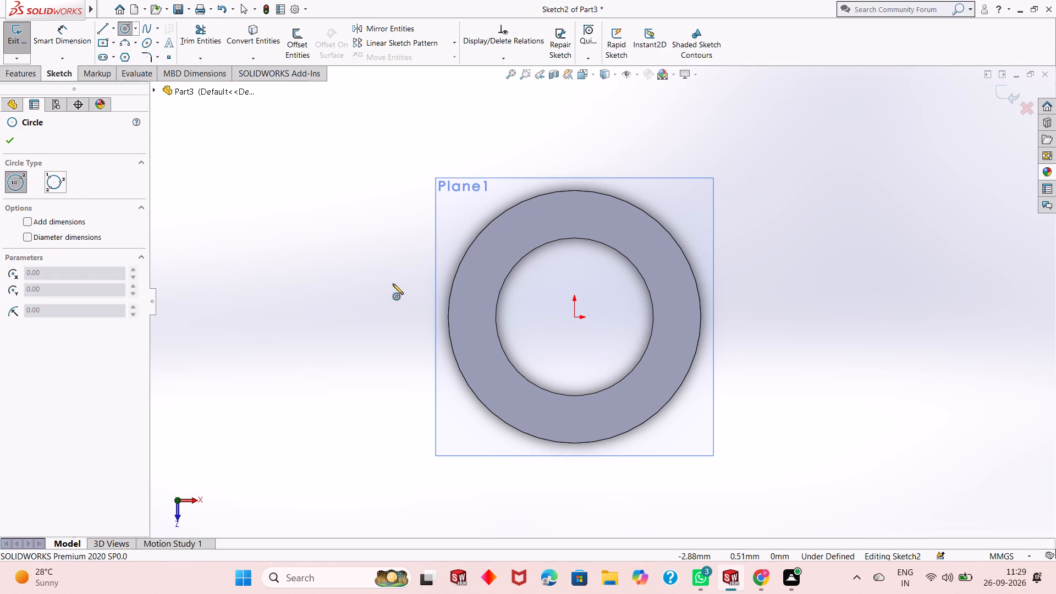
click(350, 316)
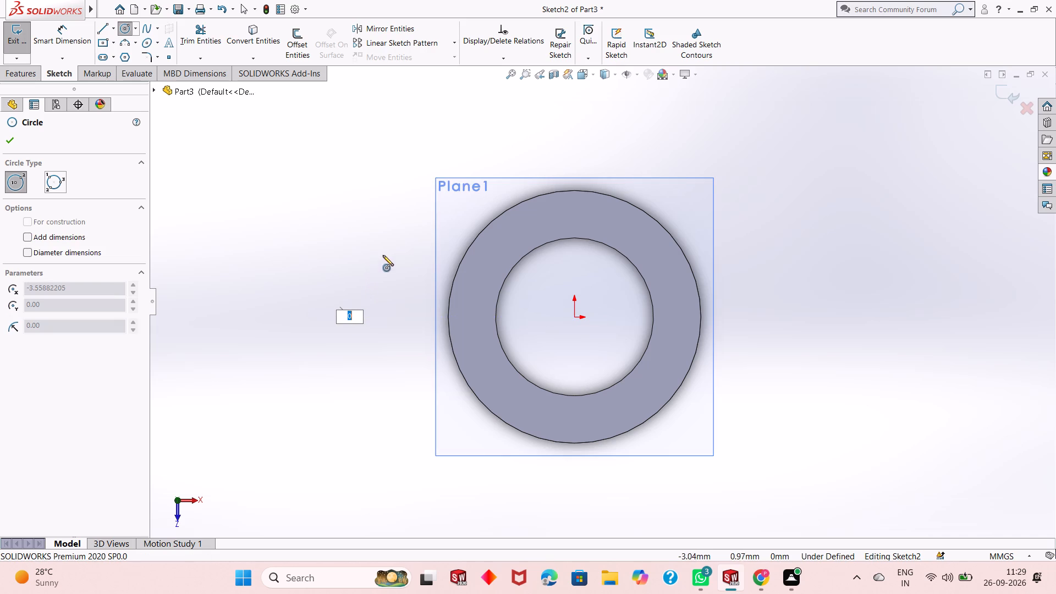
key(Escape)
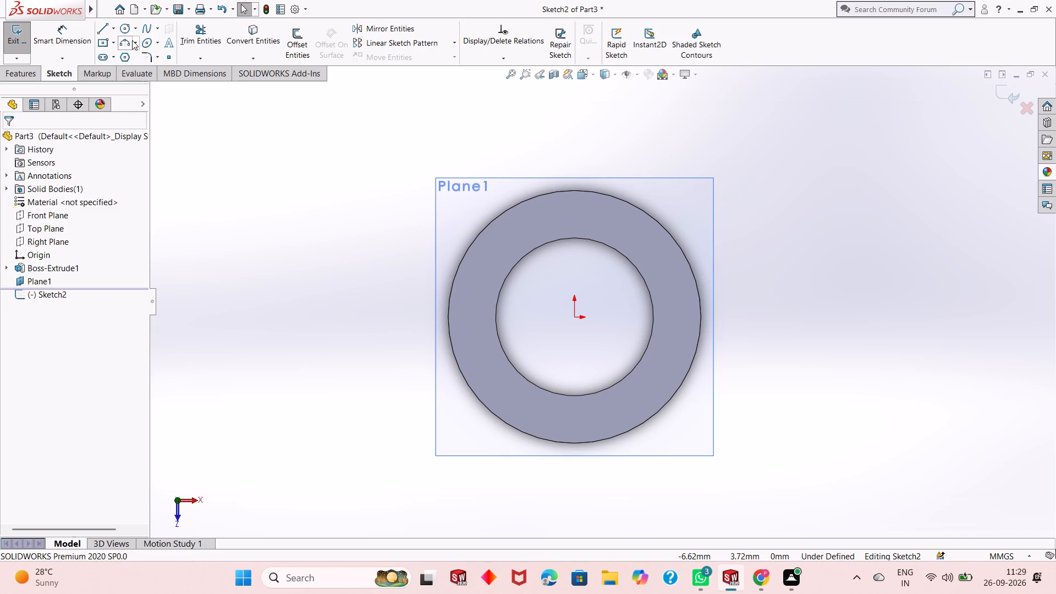
Sketch two concentric circles level with the origin, centred about 3.3 mm along negative X, with radii of about 0.70 mm and 0.44 mm.
click(130, 31)
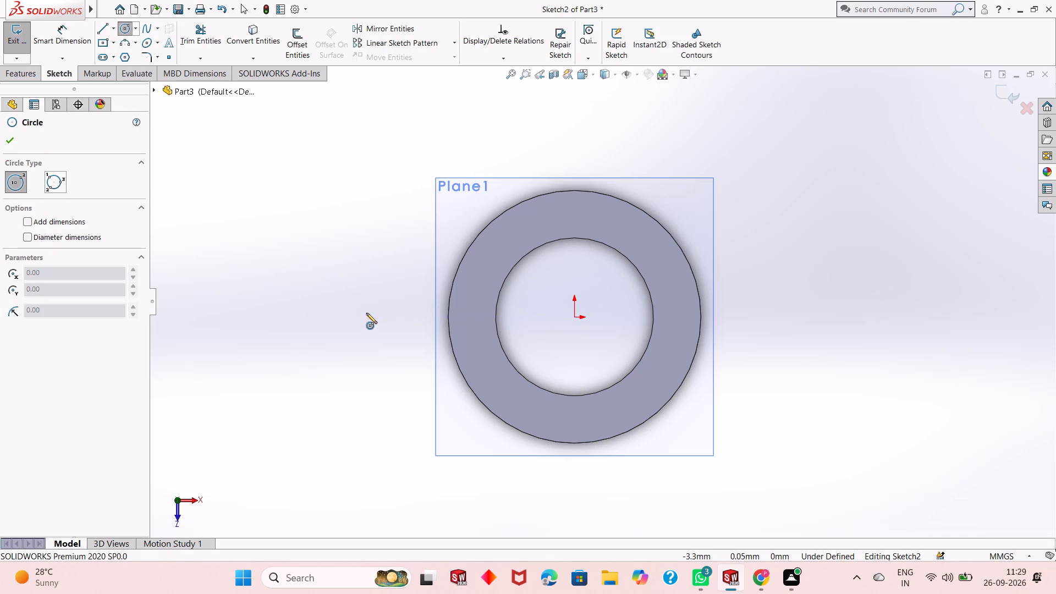
click(366, 316)
click(381, 275)
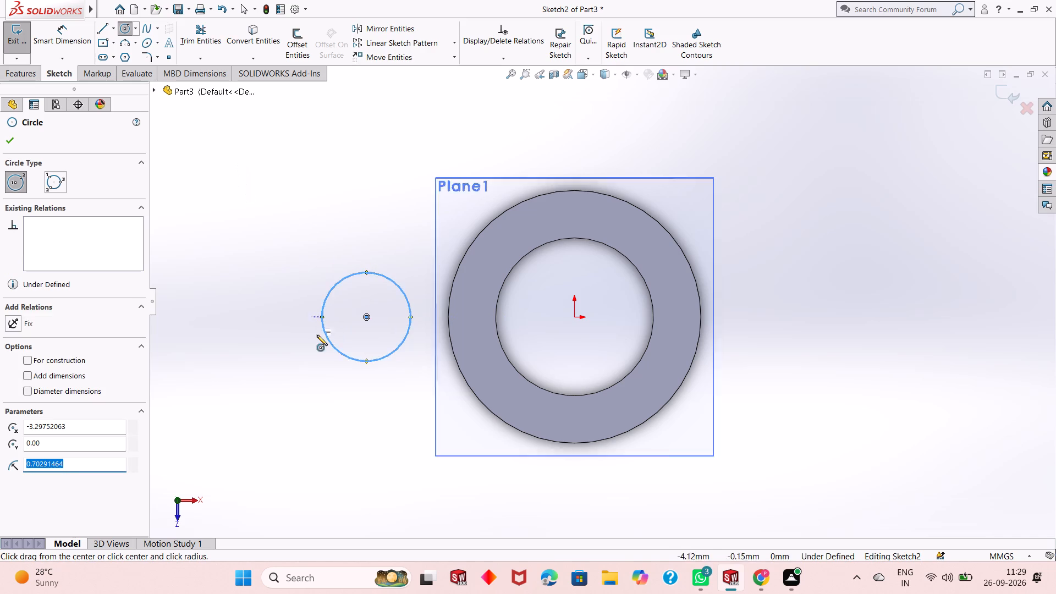
click(365, 316)
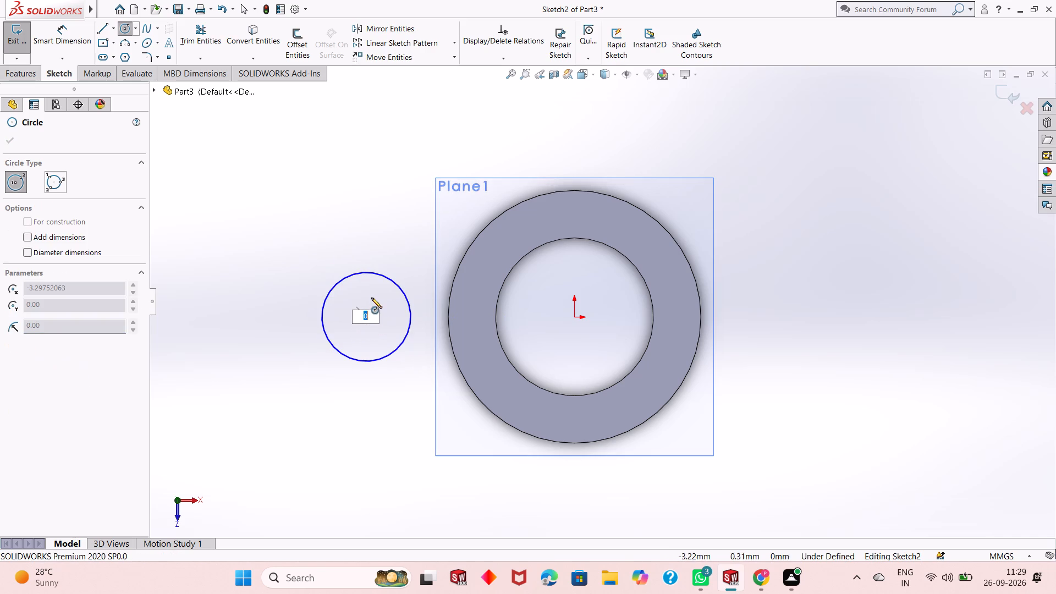
key(Escape)
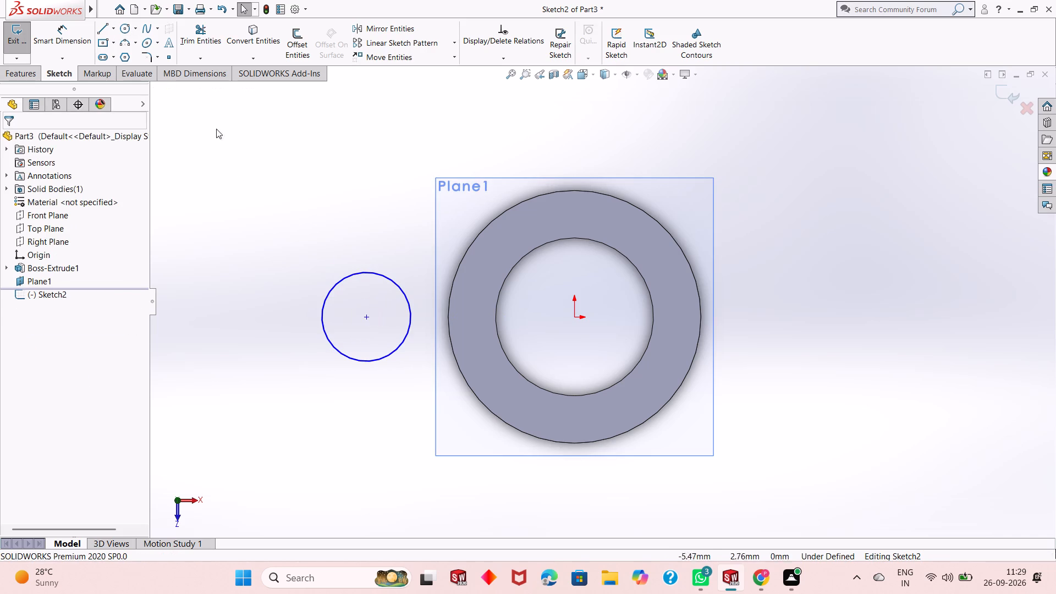
click(124, 28)
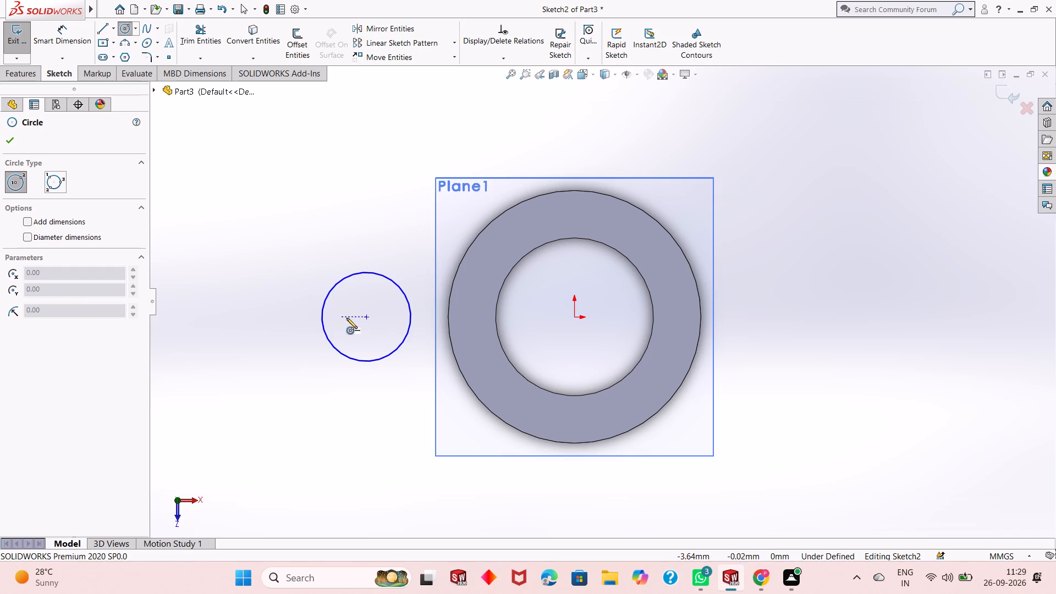
click(366, 316)
click(376, 291)
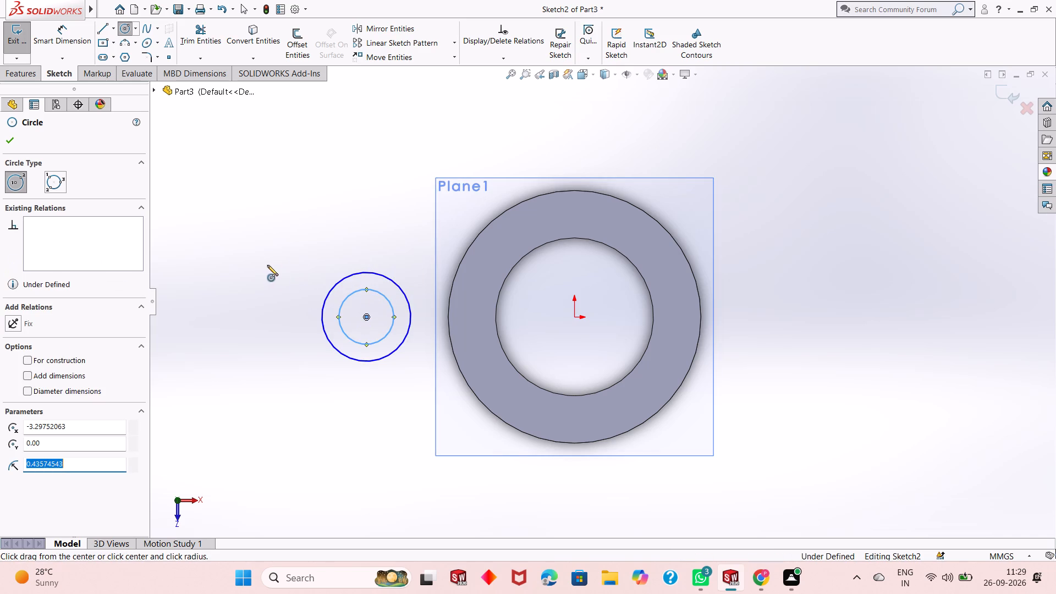
right_click(265, 265)
click(286, 274)
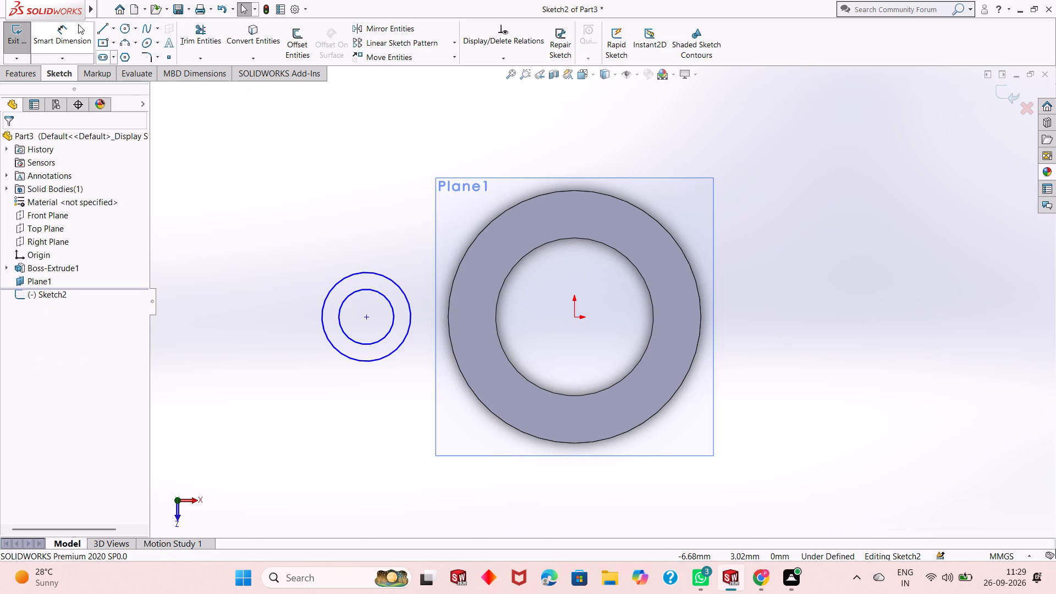
Dimension the new outer circle's diameter as 2.40 mm and the new inner circle's diameter as 1.25 mm.
click(78, 24)
click(329, 338)
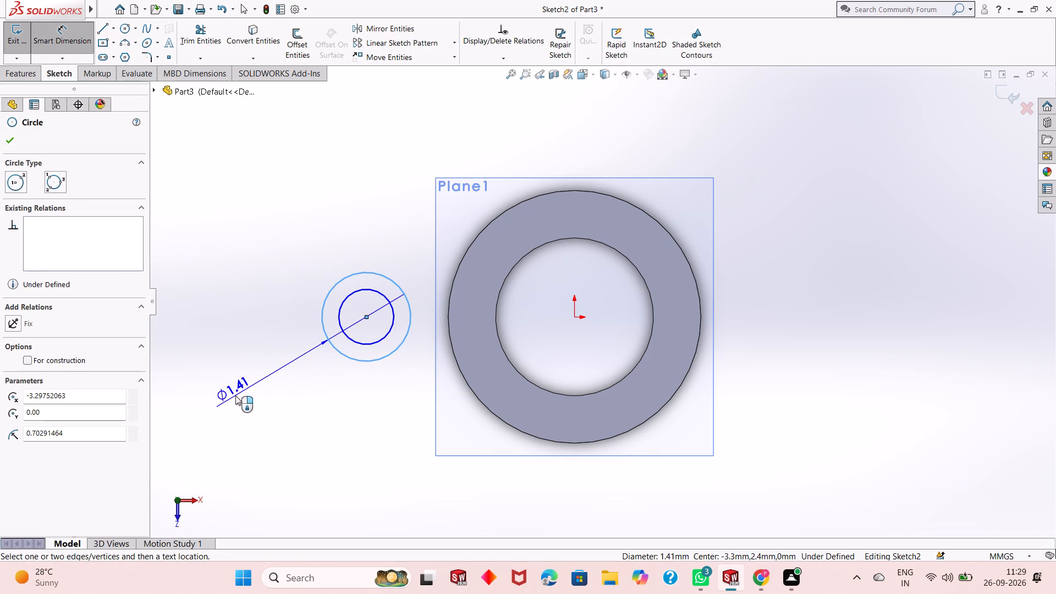
click(235, 395)
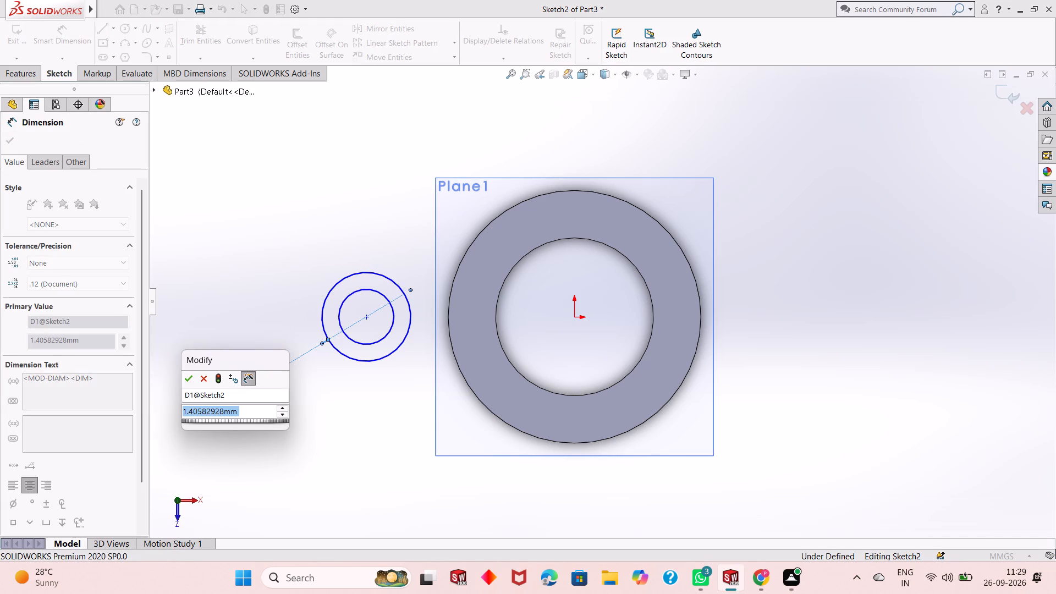
text(2.4)
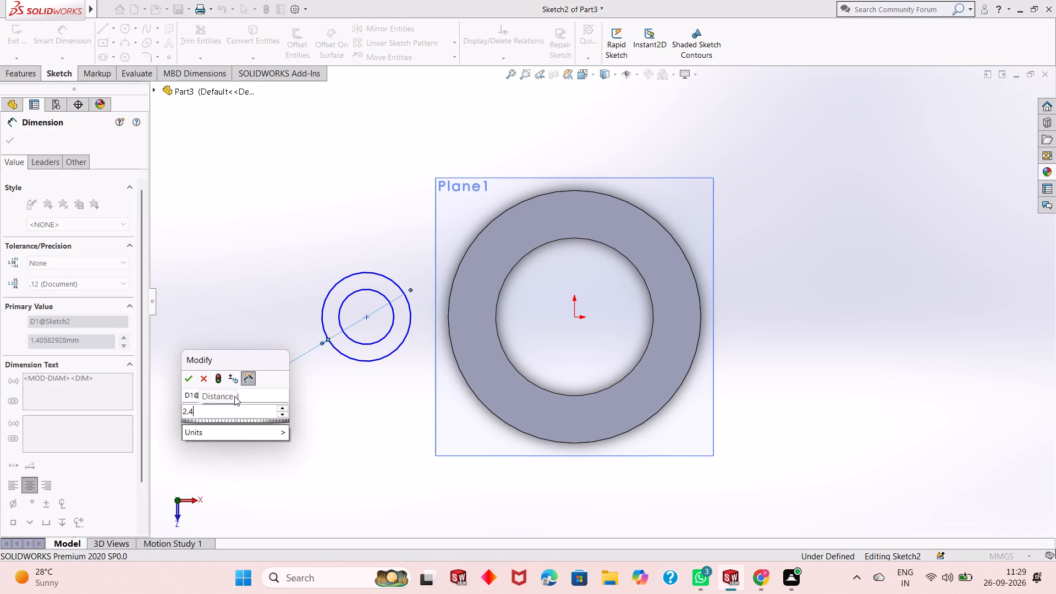
key(Return)
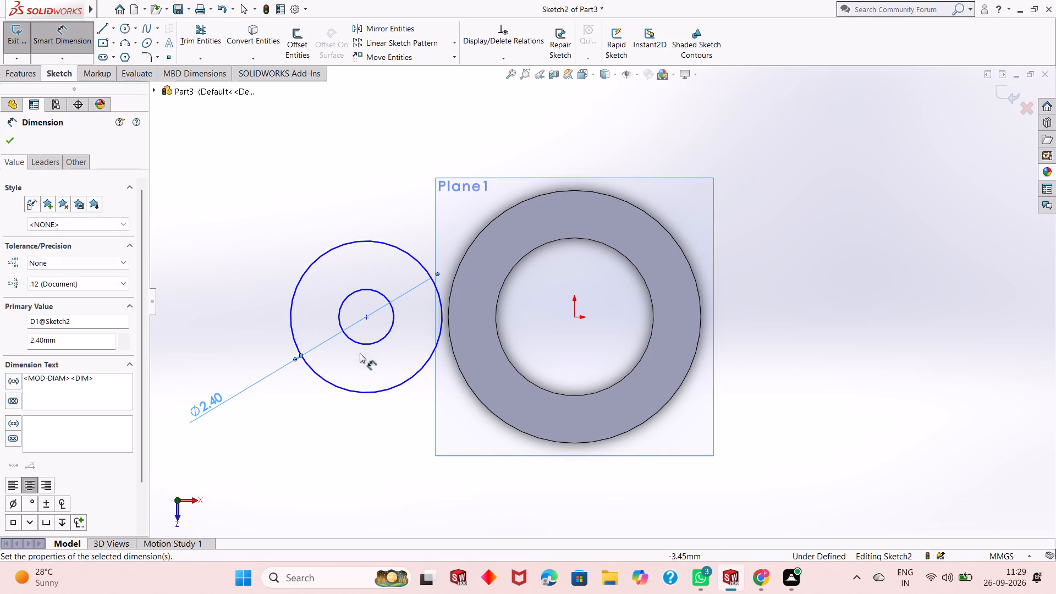
click(364, 345)
click(264, 443)
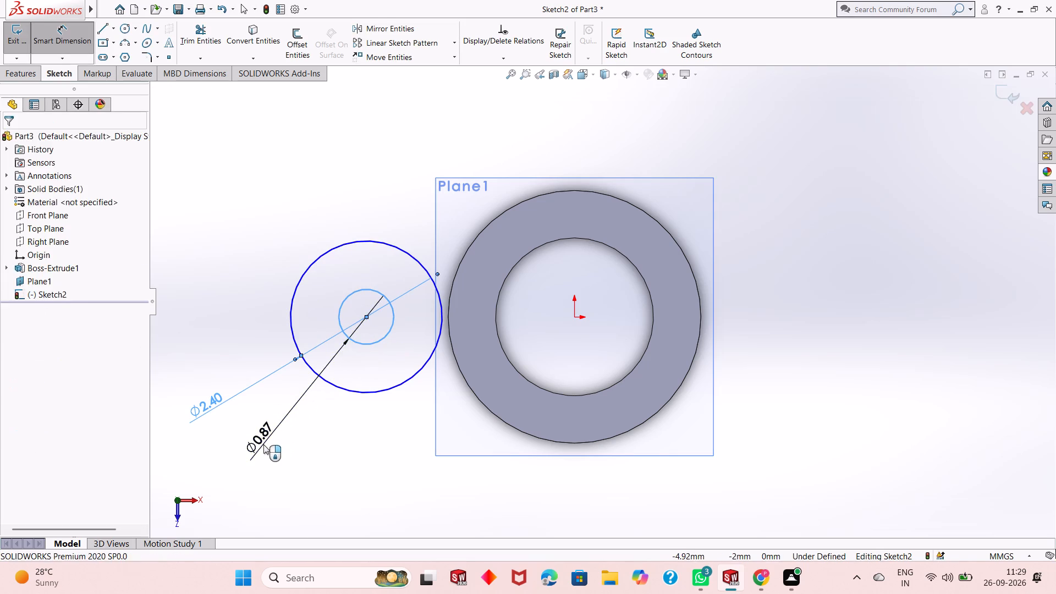
text(1.25)
key(Return)
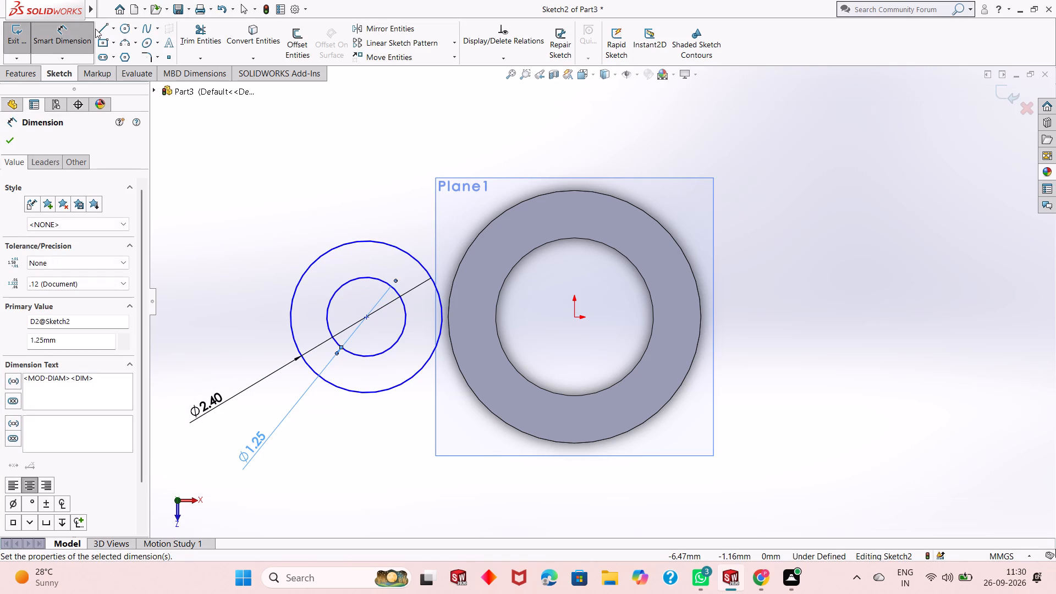
scroll(349, 305, up, 1)
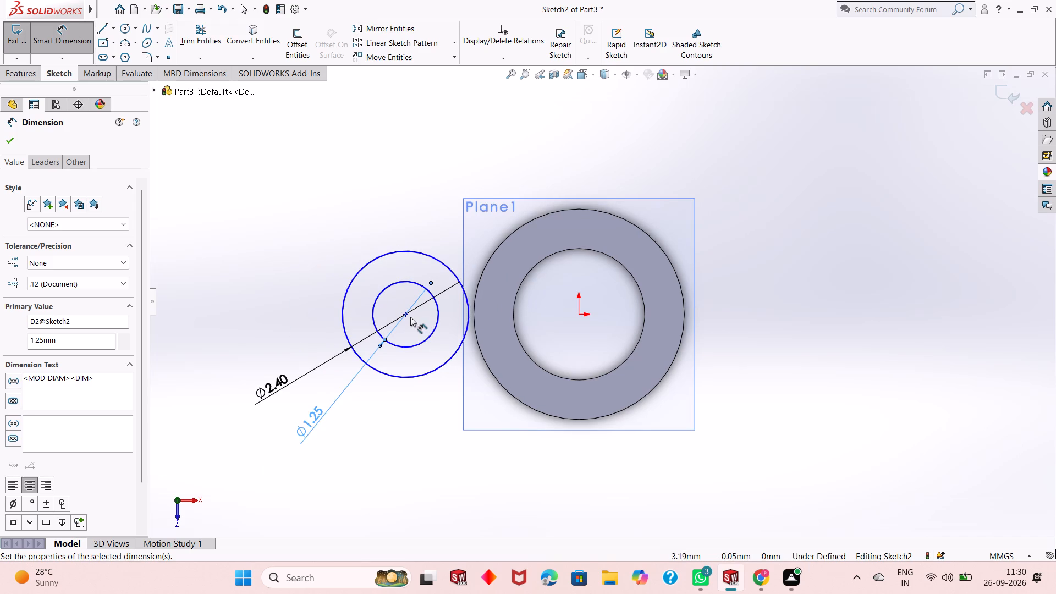
Dimension the horizontal distance between the small circles' centre and the origin as 3.70 mm.
click(408, 317)
click(581, 317)
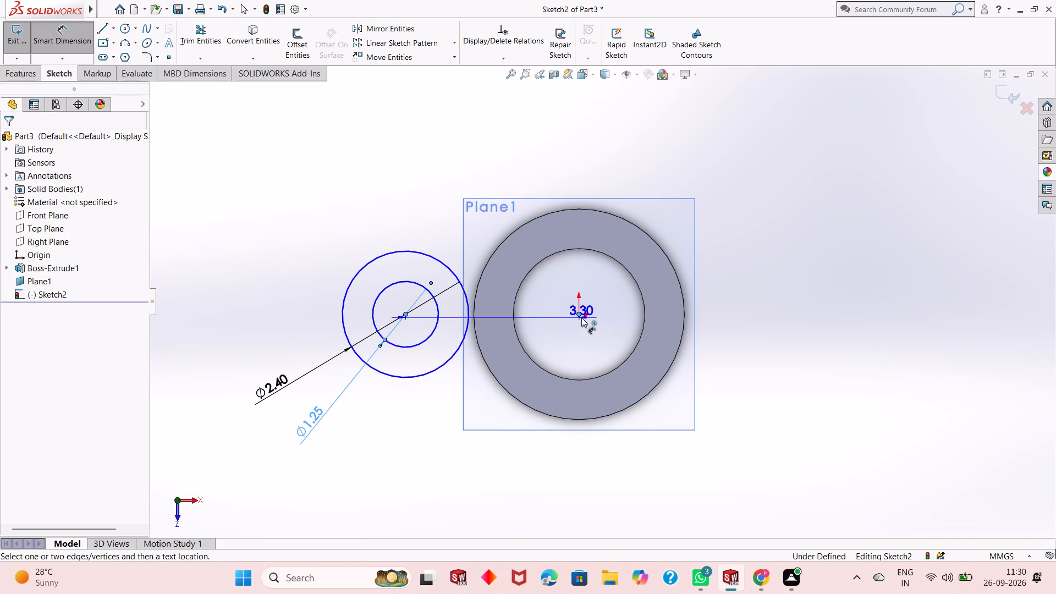
click(524, 146)
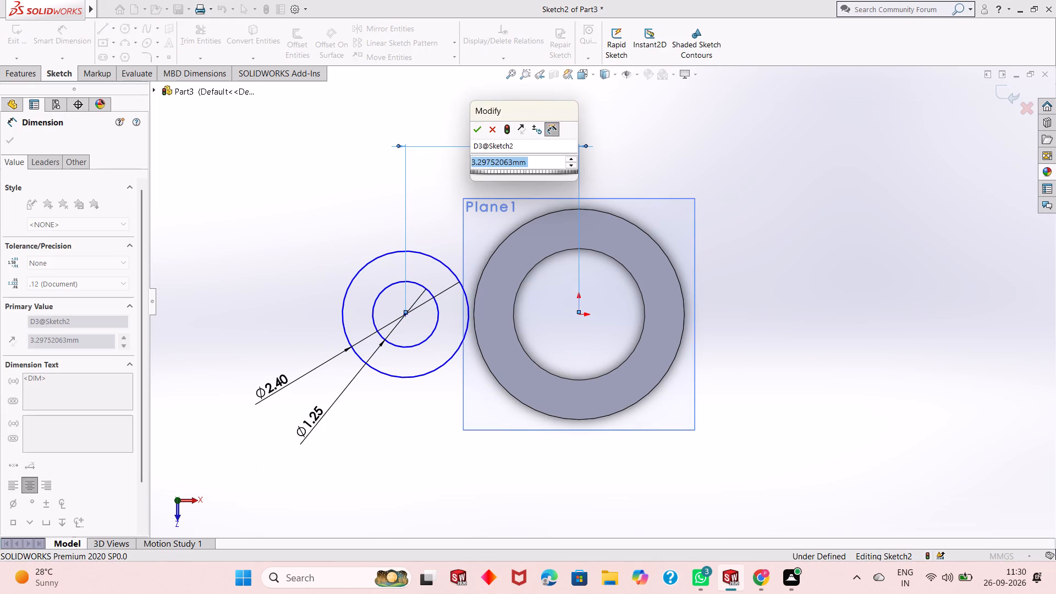
key(3)
text(.70)
key(Return)
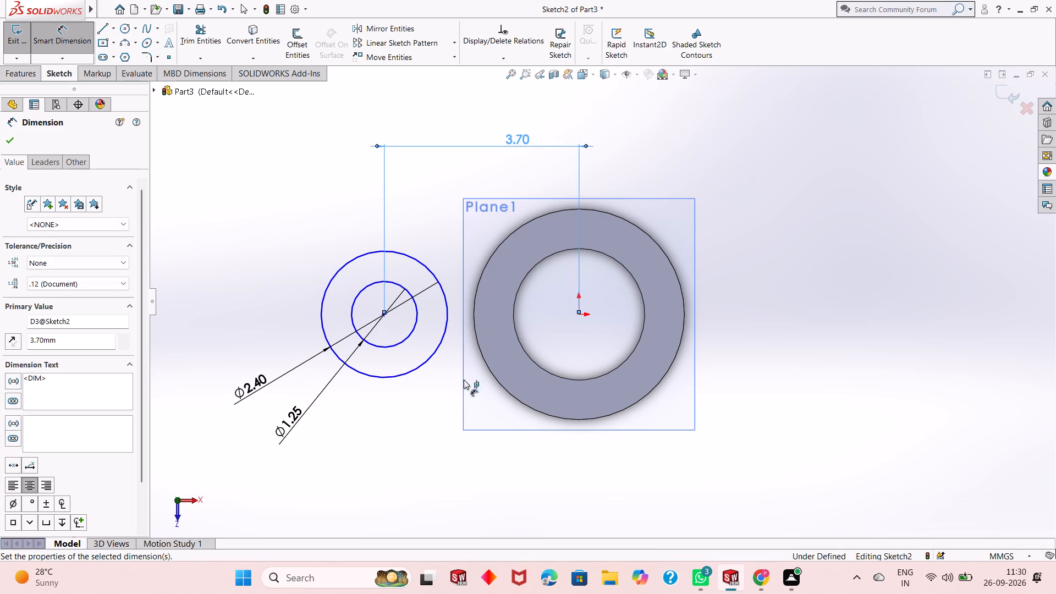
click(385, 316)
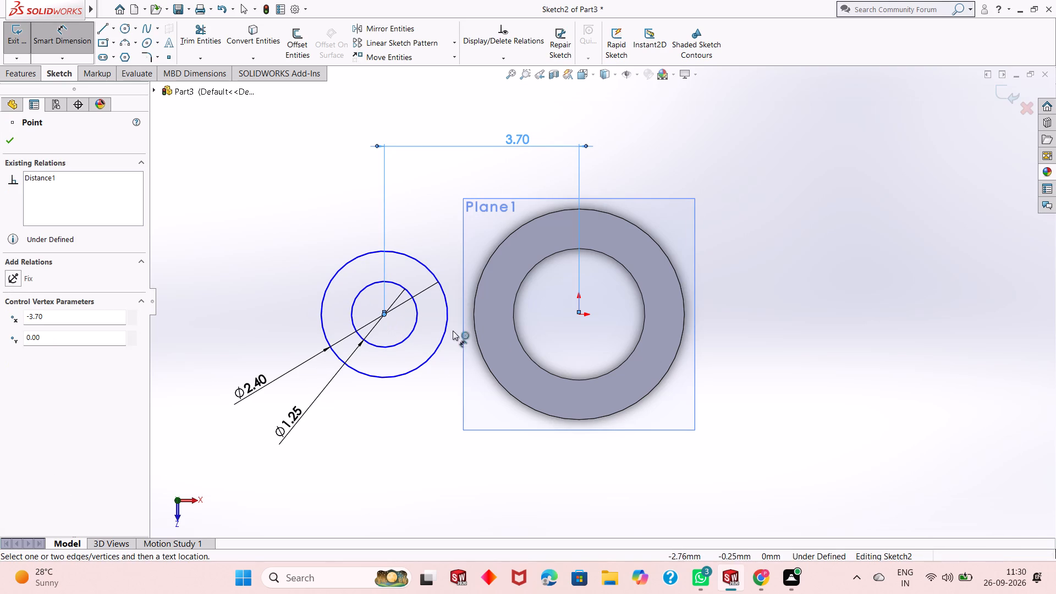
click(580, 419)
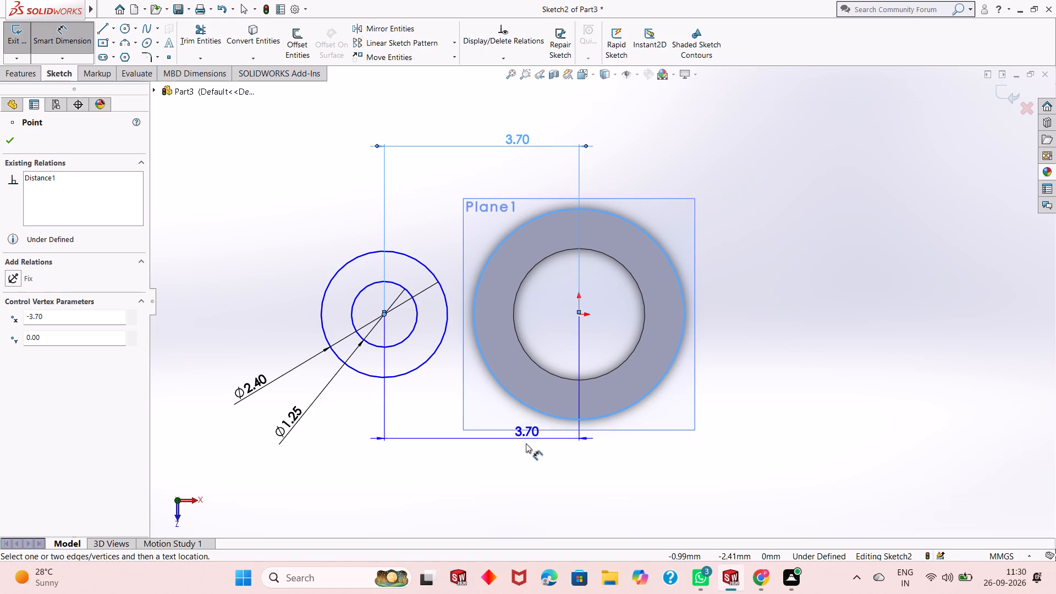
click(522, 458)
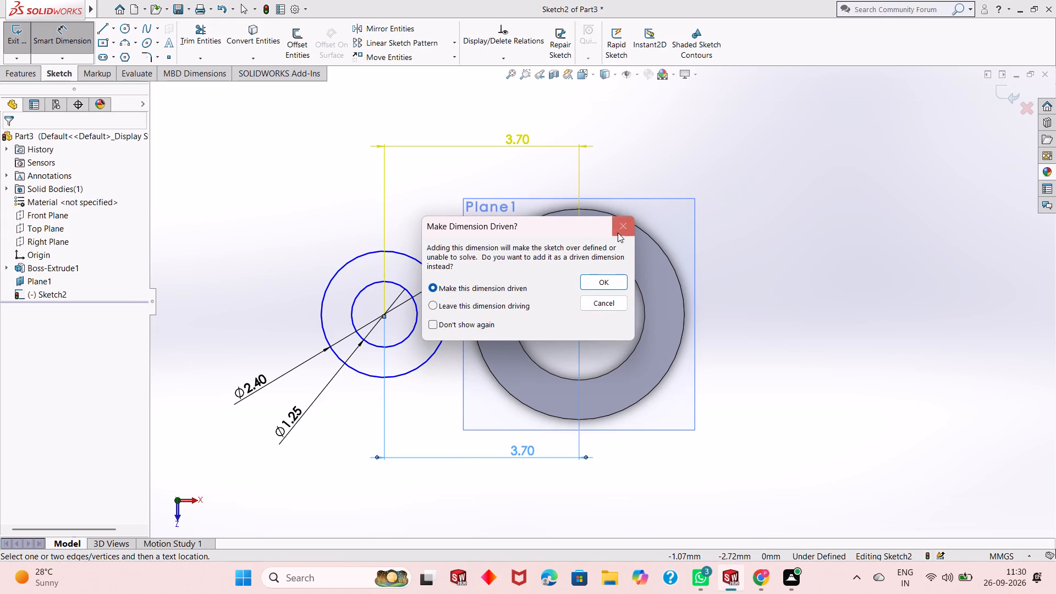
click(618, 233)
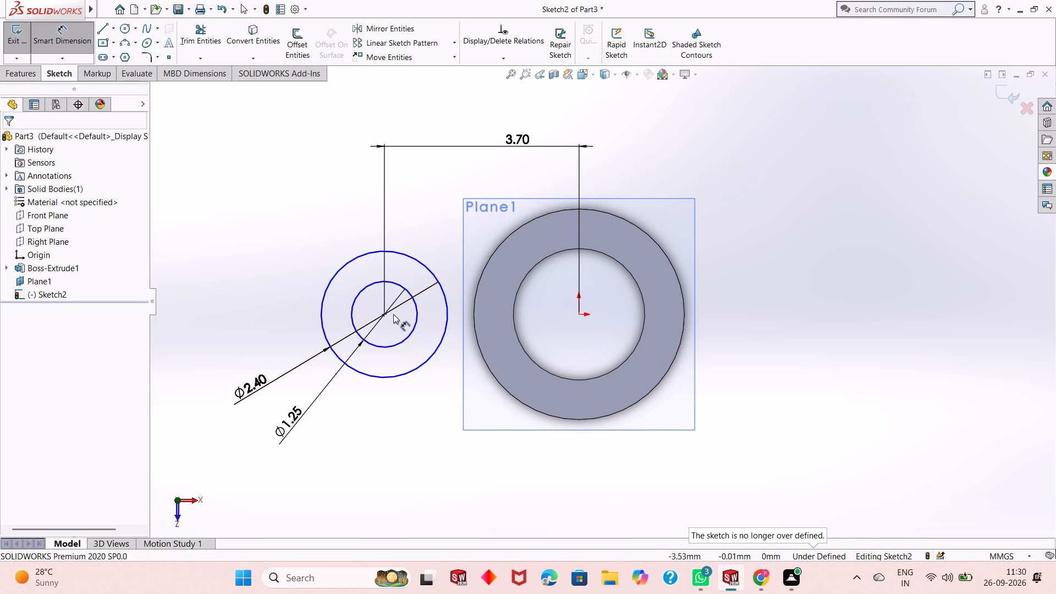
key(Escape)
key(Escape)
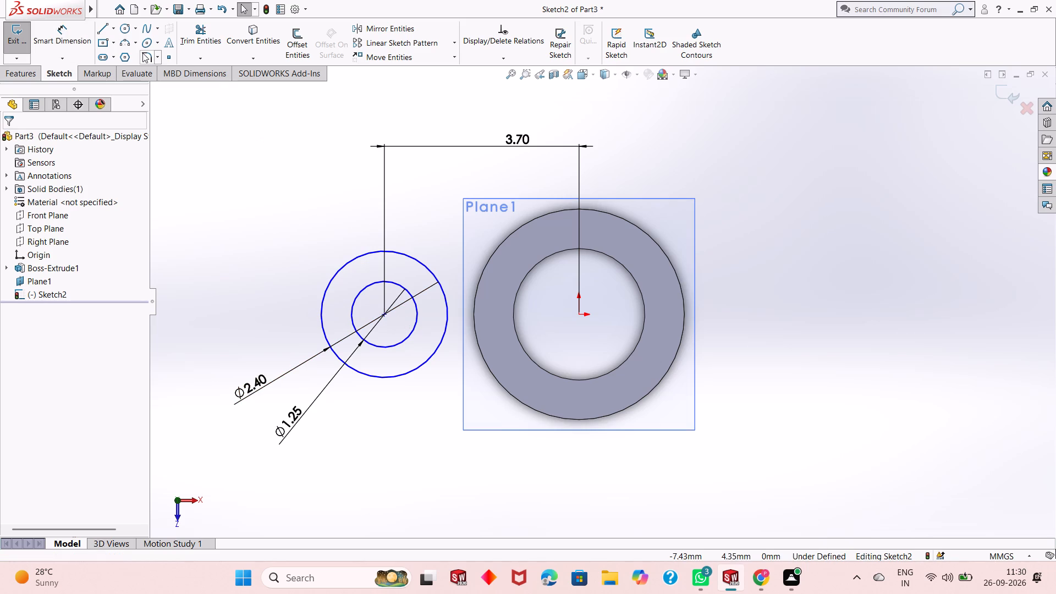
Sketch a vertical centerline 2 mm long from the origin to the cylinder's outer edge on the positive Z side.
click(115, 32)
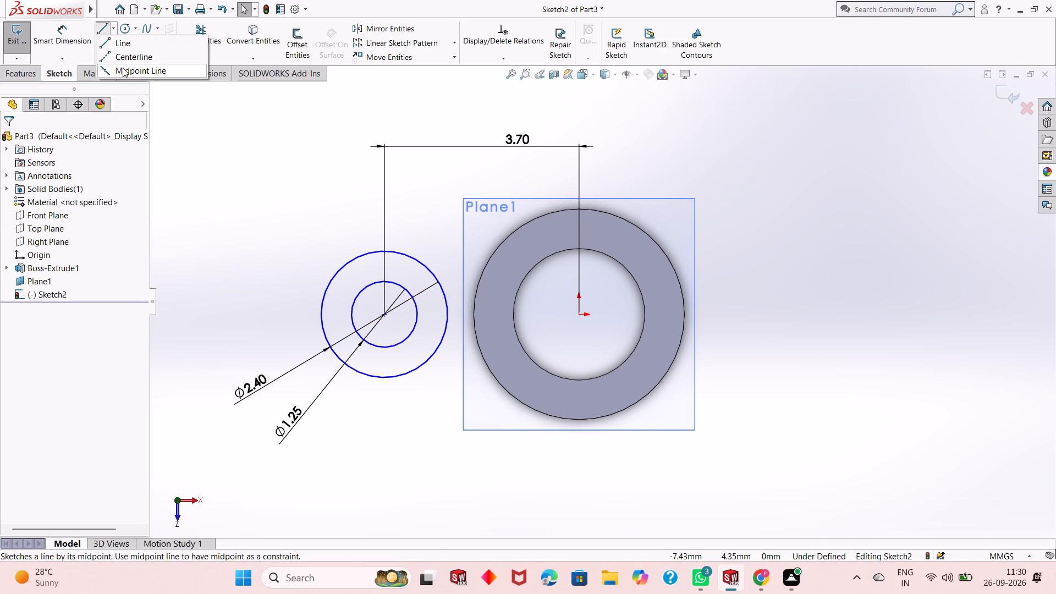
click(139, 55)
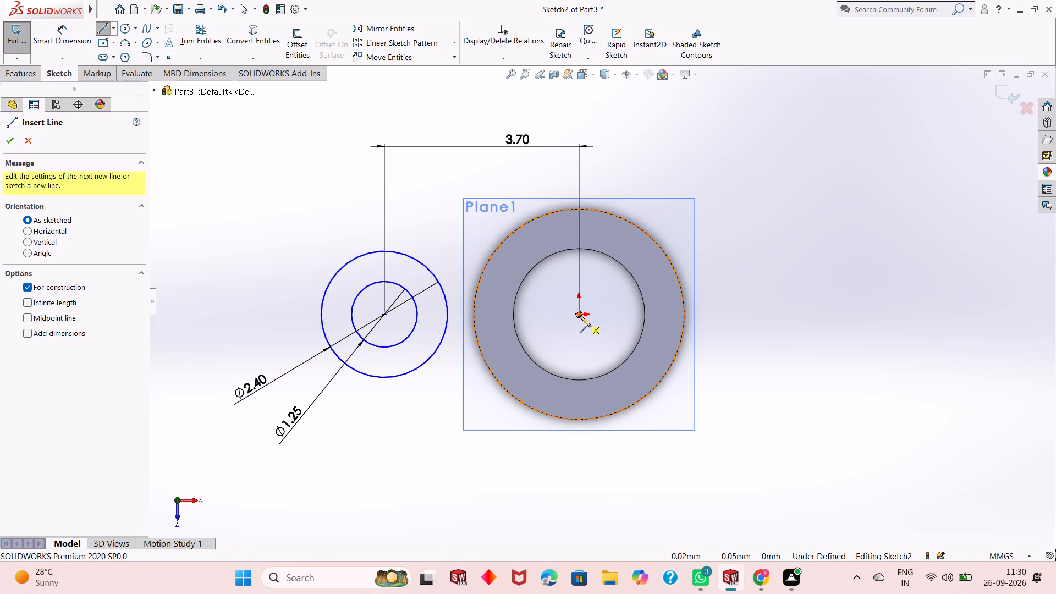
click(580, 316)
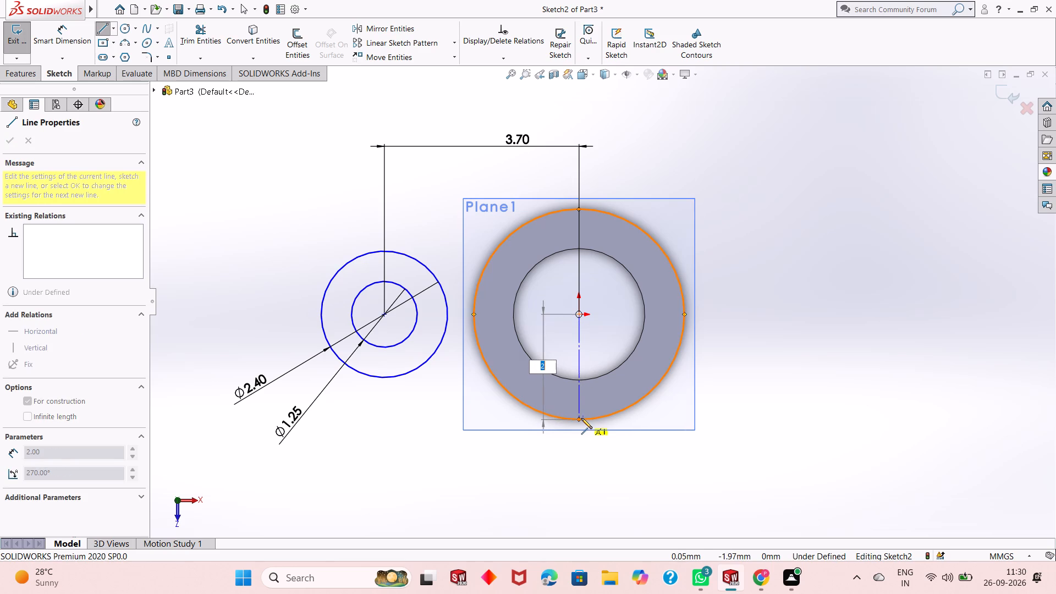
click(581, 418)
right_click(734, 373)
click(750, 382)
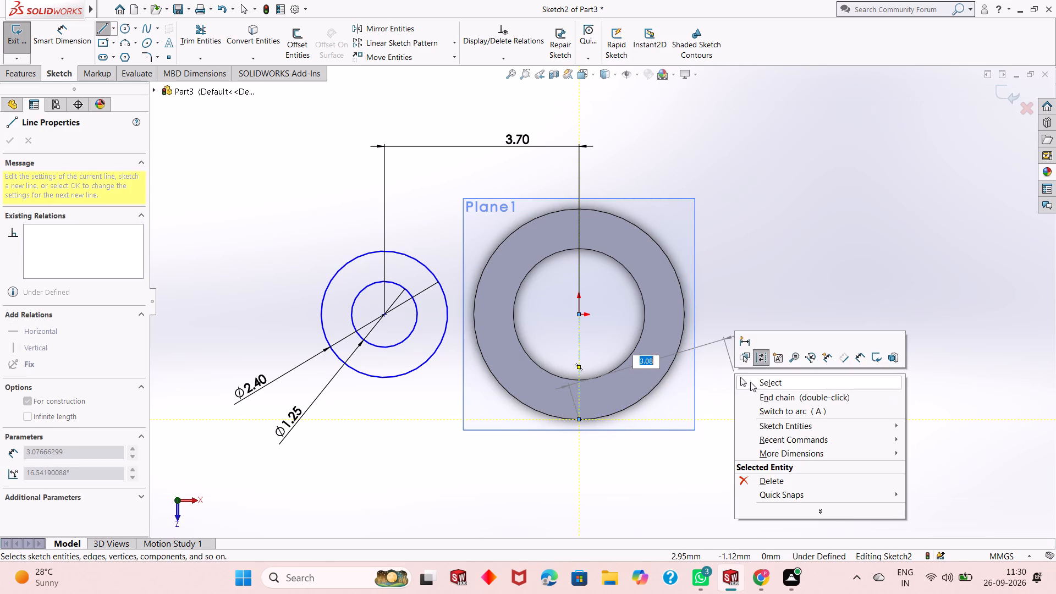
Dimension the vertical distance between the small circles' centre and the centerline's outer endpoint, accepting the drawn value.
click(61, 47)
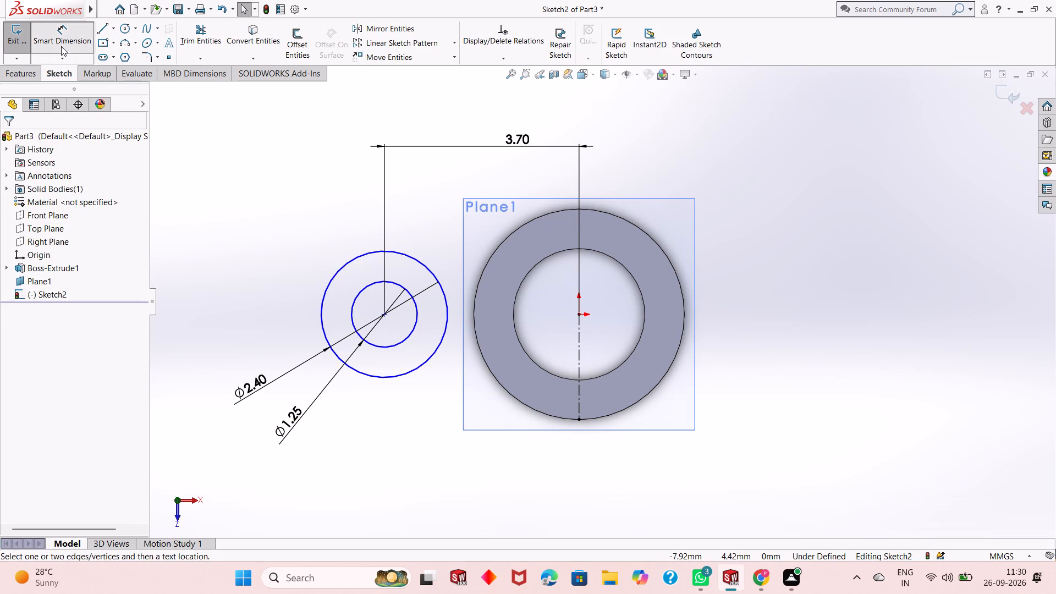
click(386, 315)
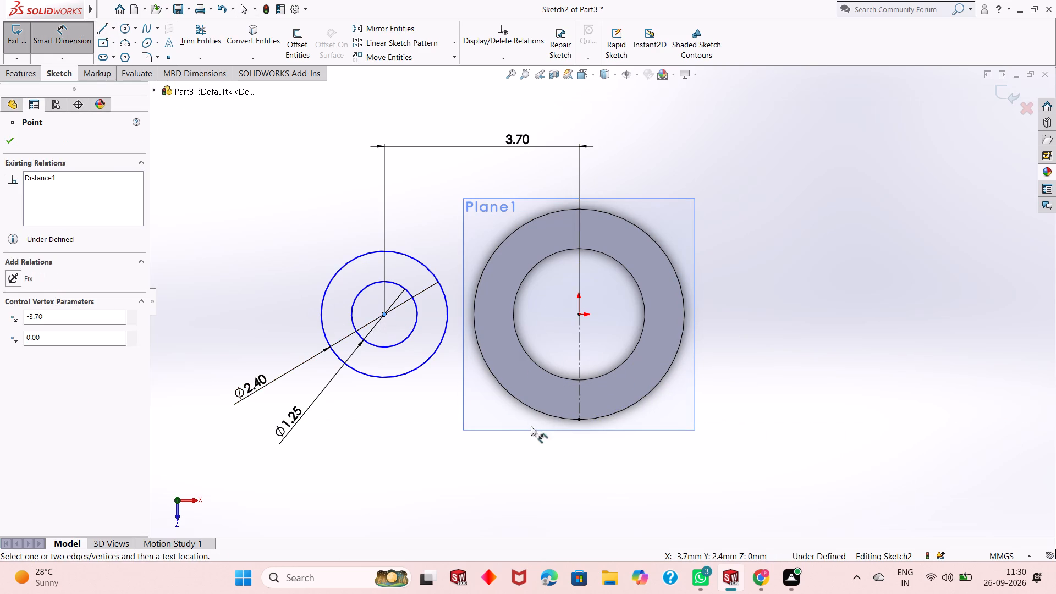
click(578, 422)
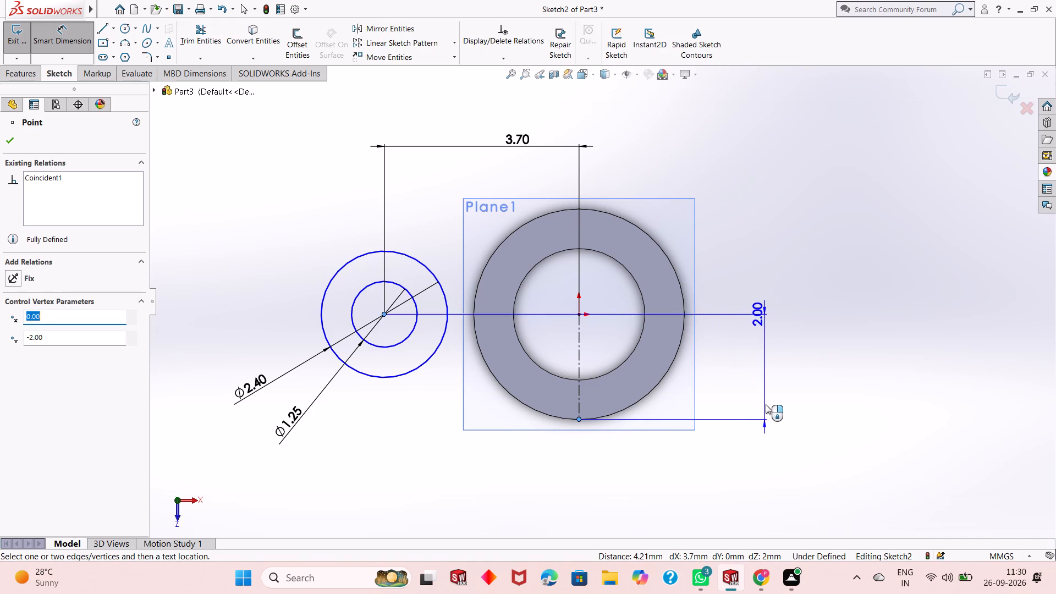
click(766, 404)
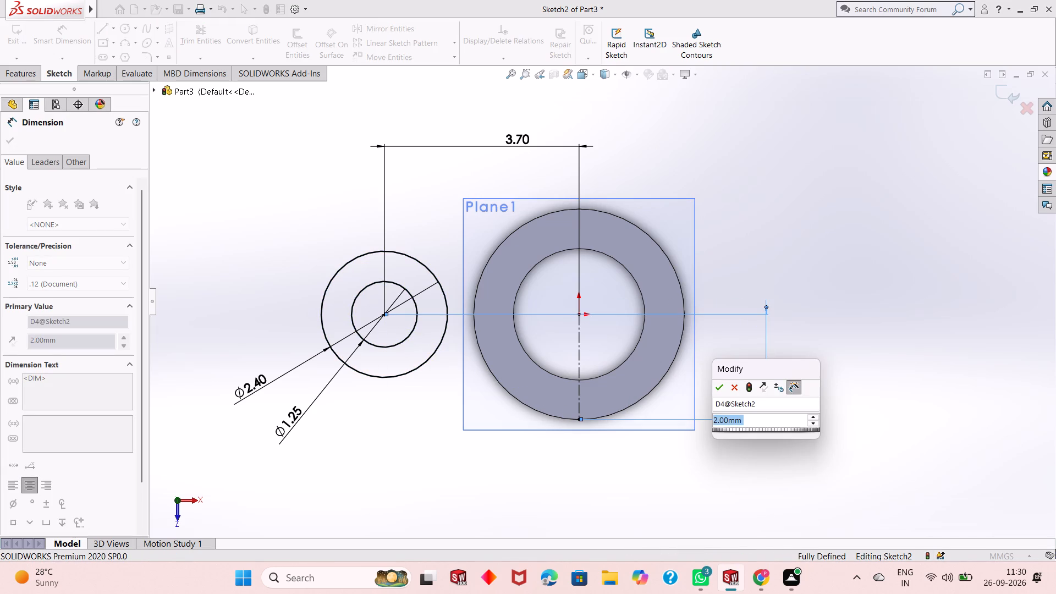
key(Return)
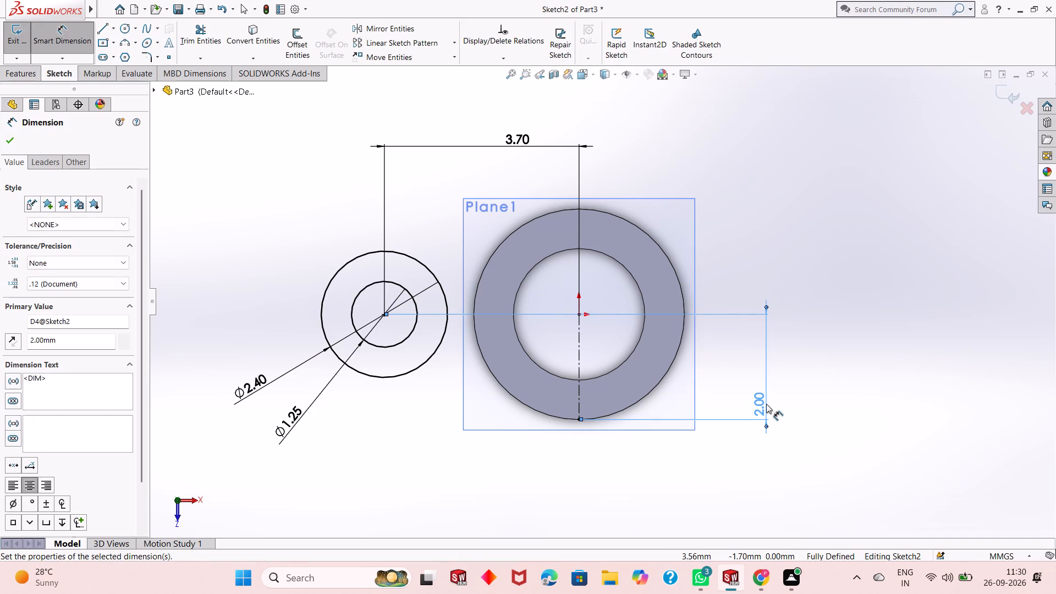
right_click(757, 237)
click(771, 268)
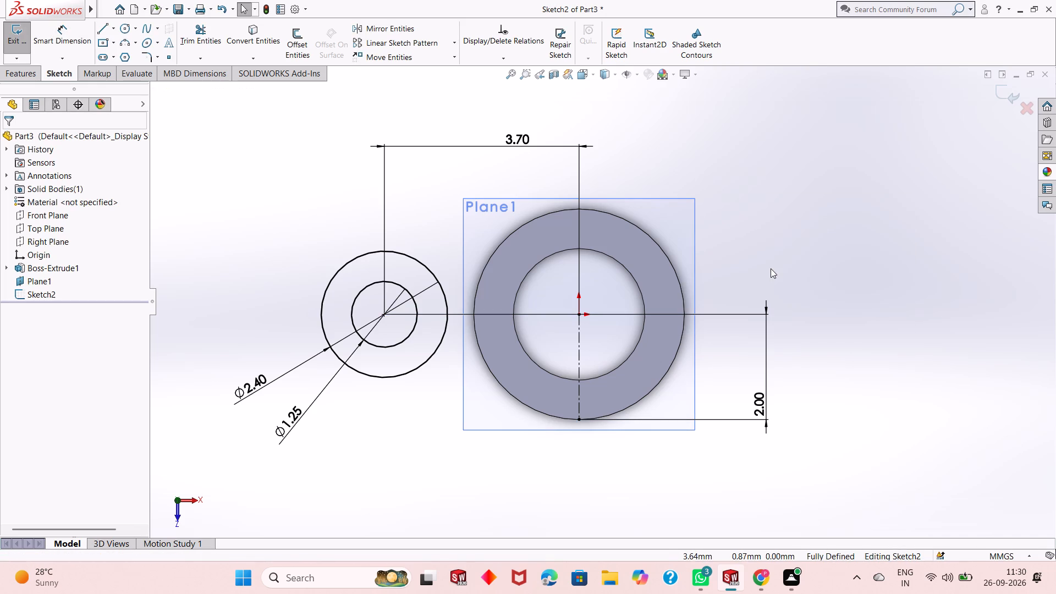
Sketch three connected lines from the small outer circle's top to its bottom, with horizontals about 2.24 mm and a vertical of 2.40 mm inside the cylinder wall.
click(99, 29)
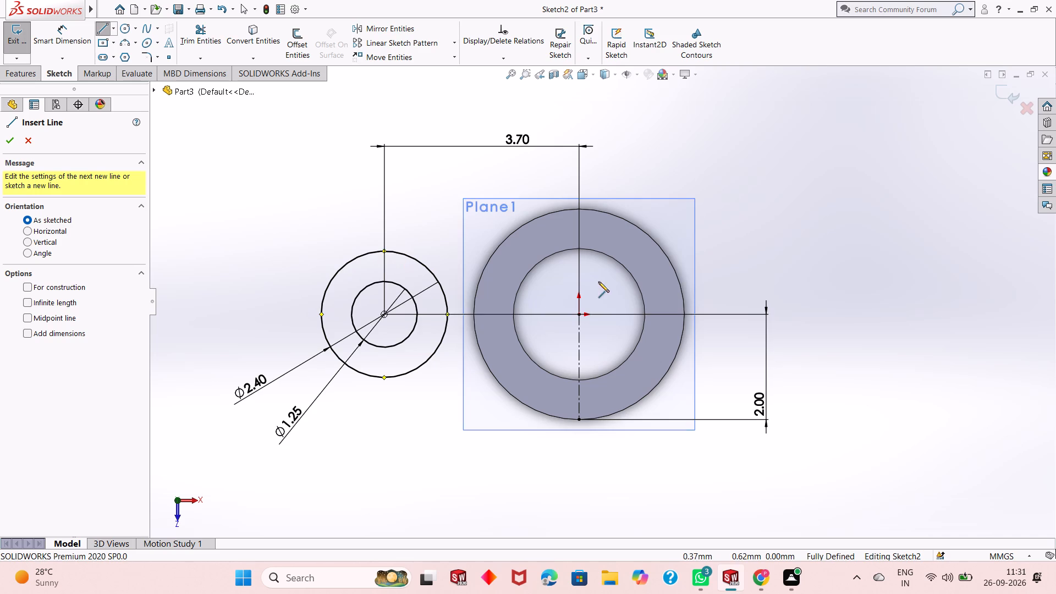
click(386, 252)
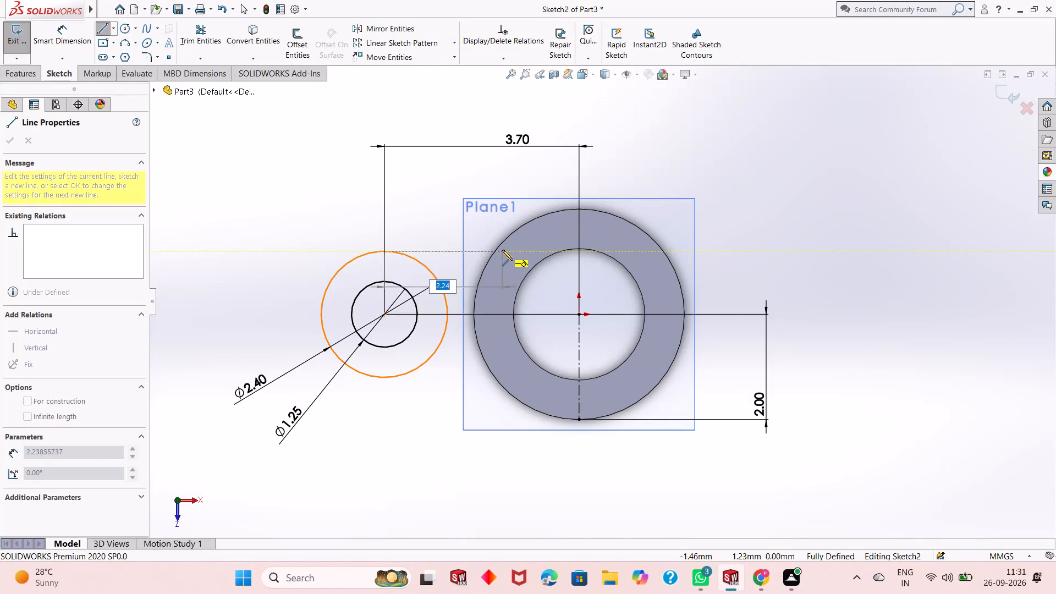
click(502, 251)
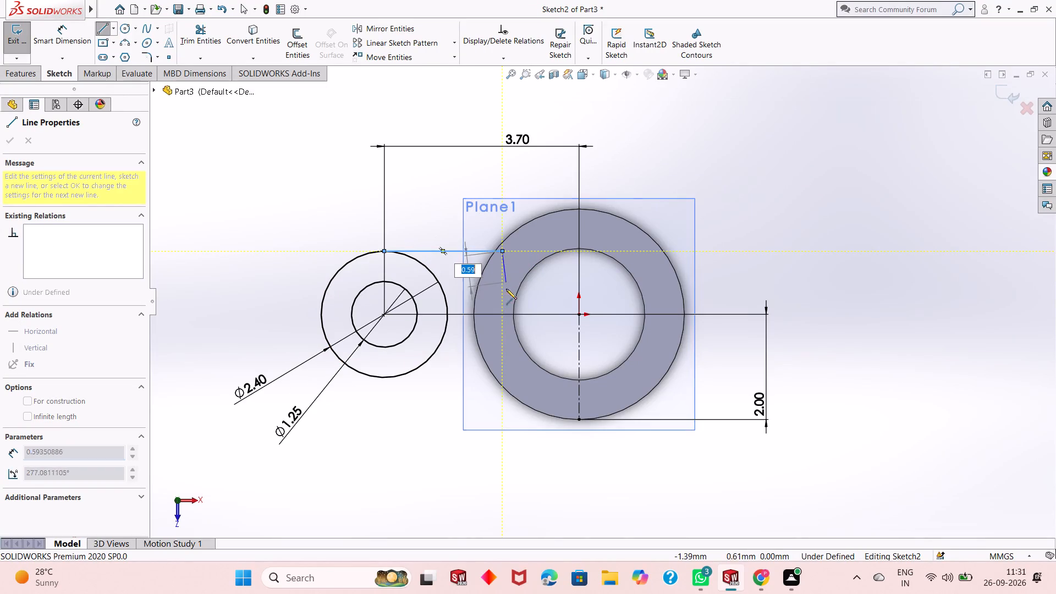
click(501, 377)
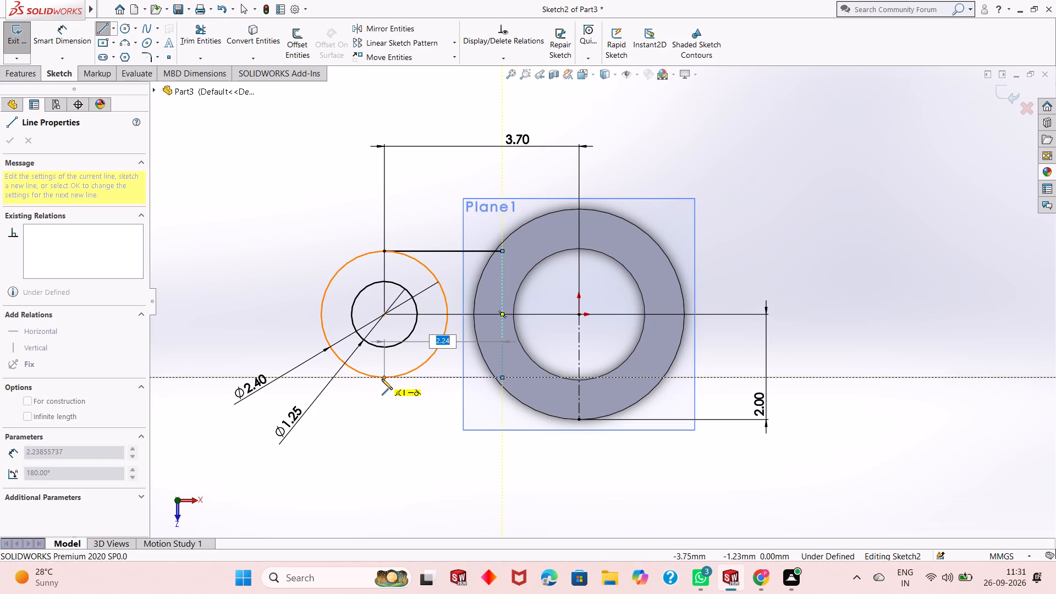
click(381, 379)
right_click(381, 380)
click(431, 393)
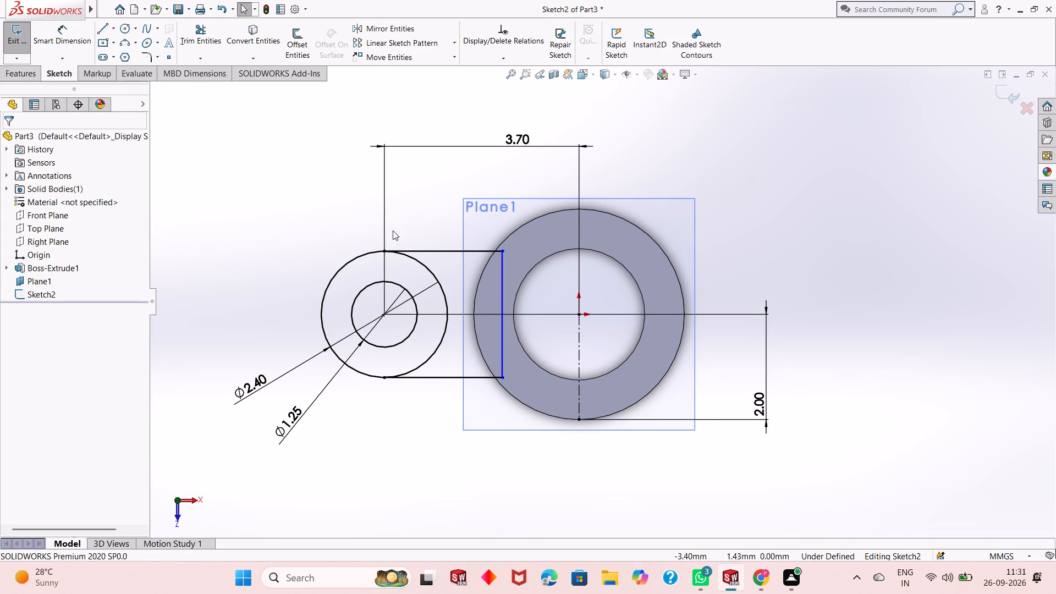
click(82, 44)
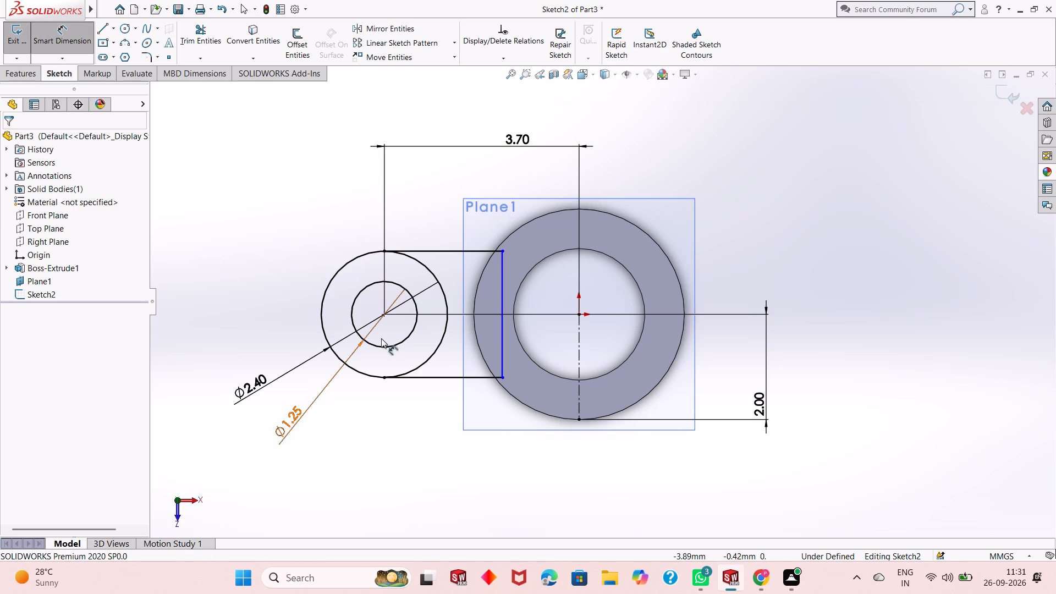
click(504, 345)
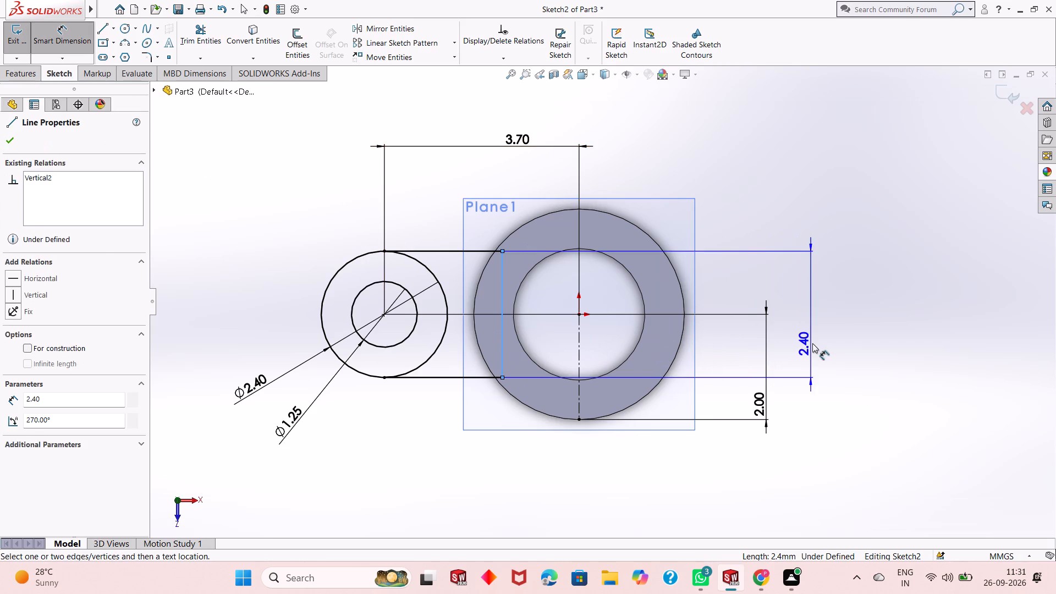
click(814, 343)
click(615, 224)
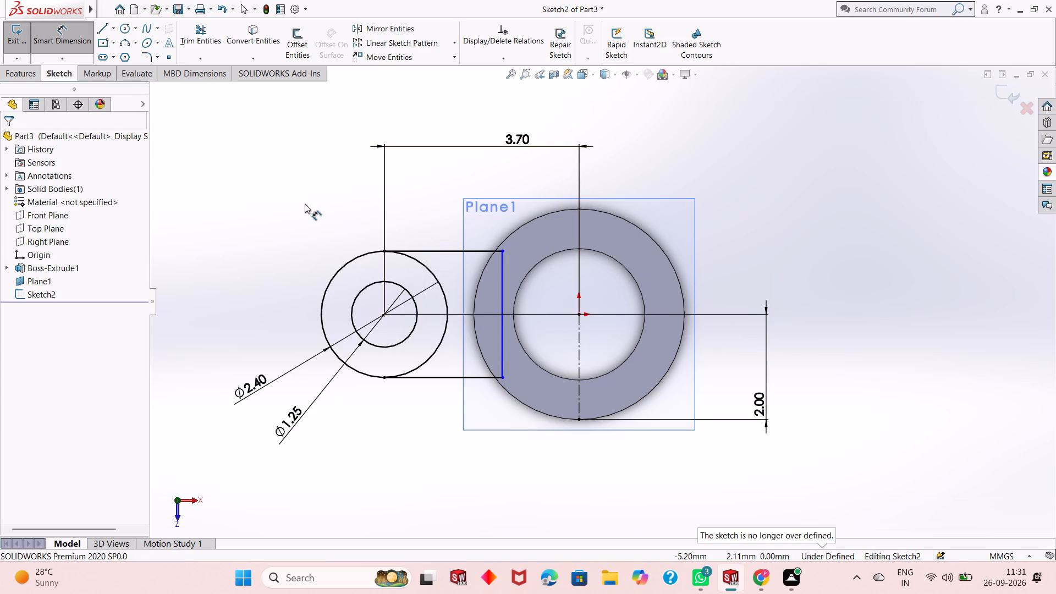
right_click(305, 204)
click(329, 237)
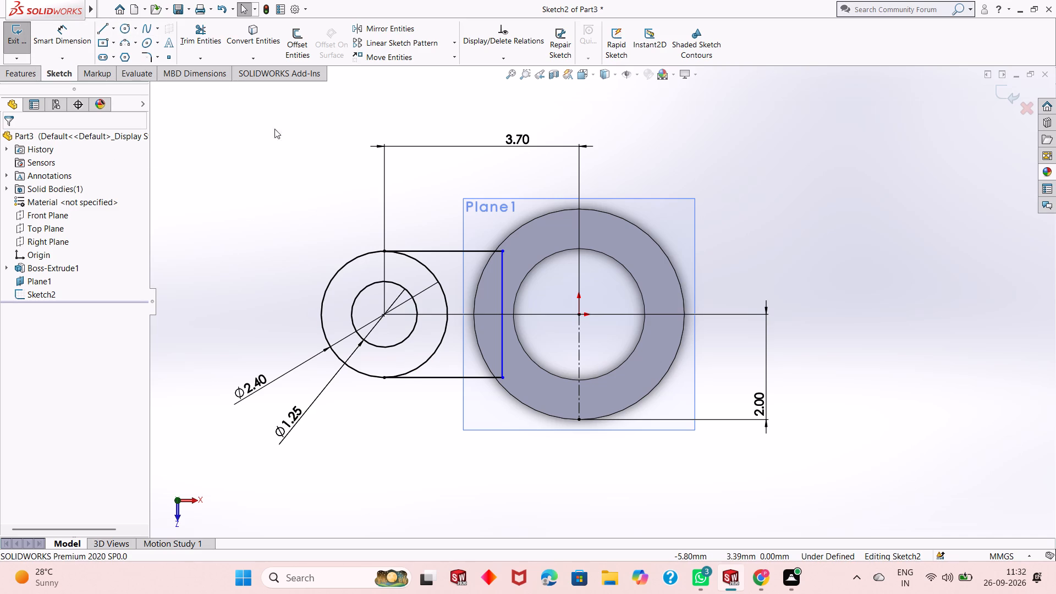
Trim away the half of the 2.40 mm circle facing the cylinder, leaving a rounded lug outline.
click(200, 32)
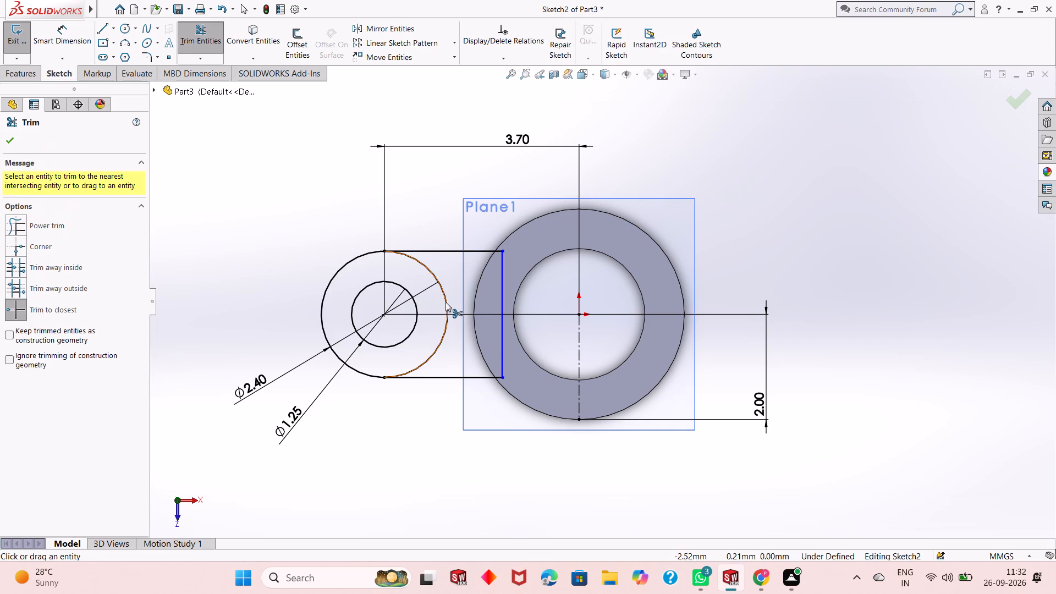
click(445, 301)
right_click(263, 191)
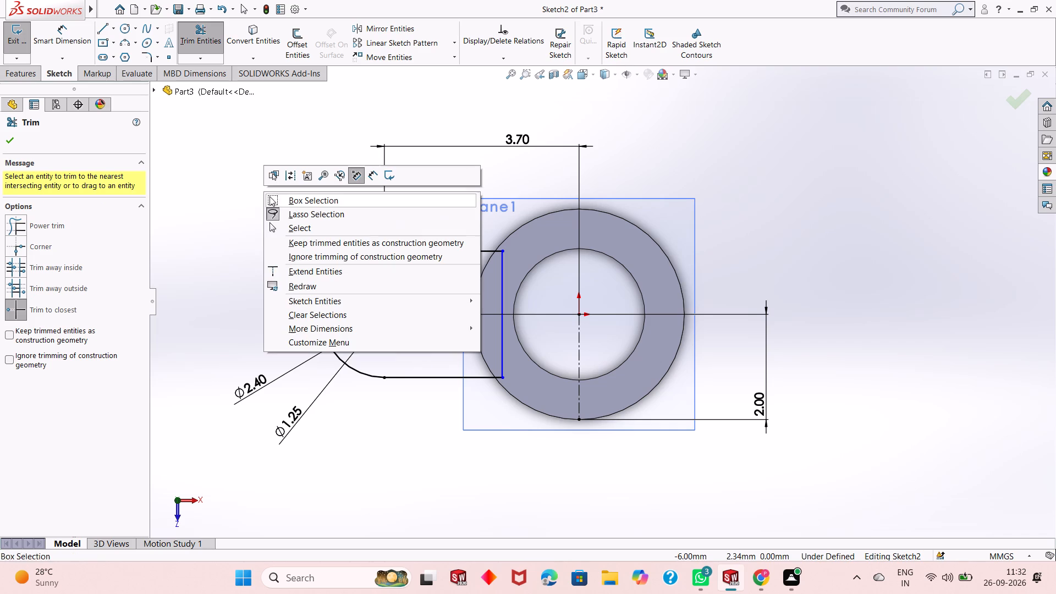
click(293, 224)
Dimension the length of the lug's lower horizontal line, accepting the drawn value.
click(71, 31)
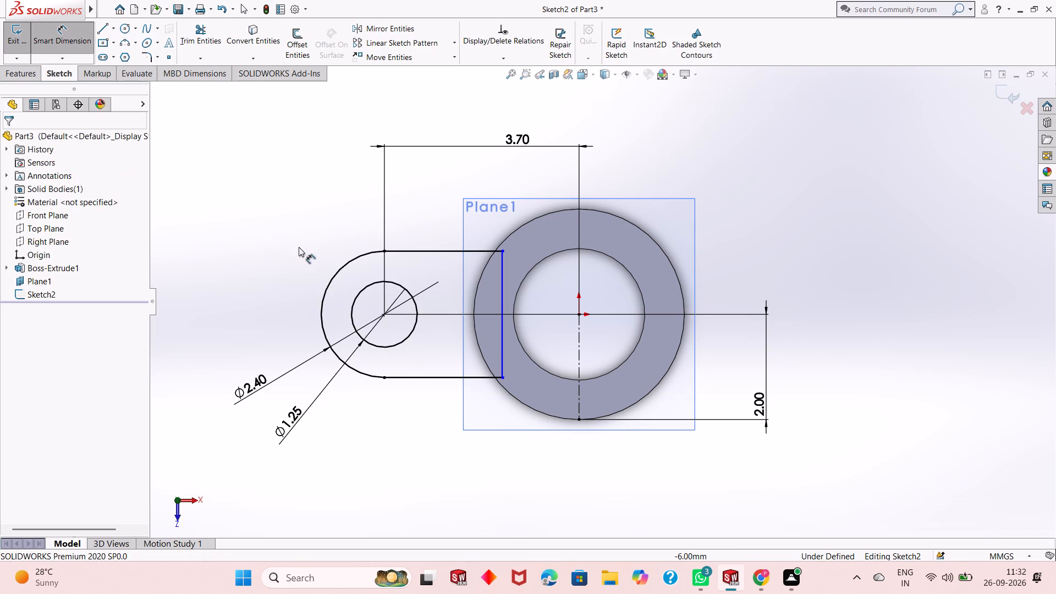
click(430, 380)
click(415, 424)
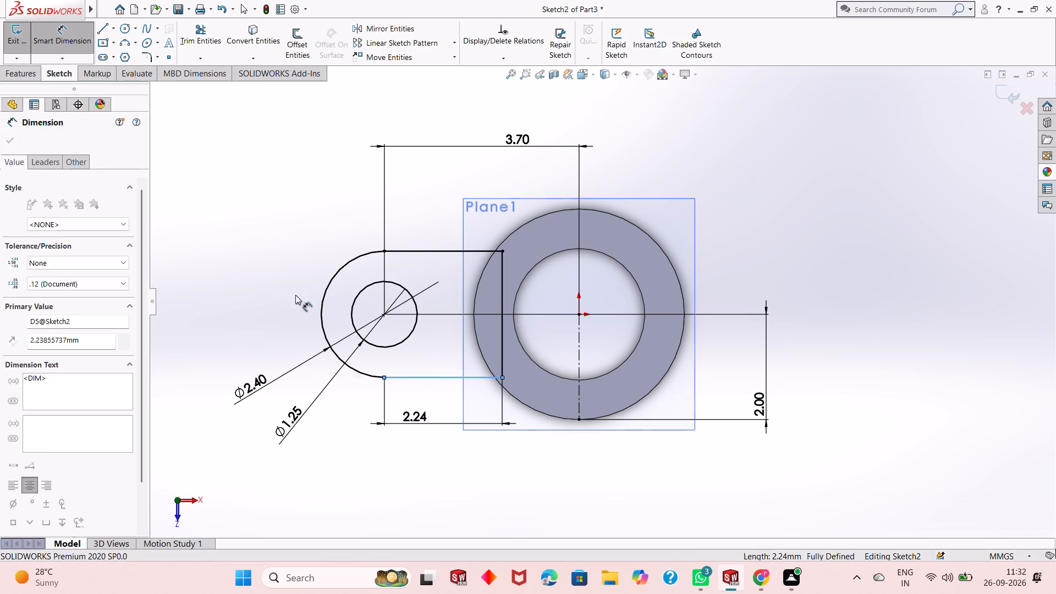
click(371, 411)
right_click(274, 162)
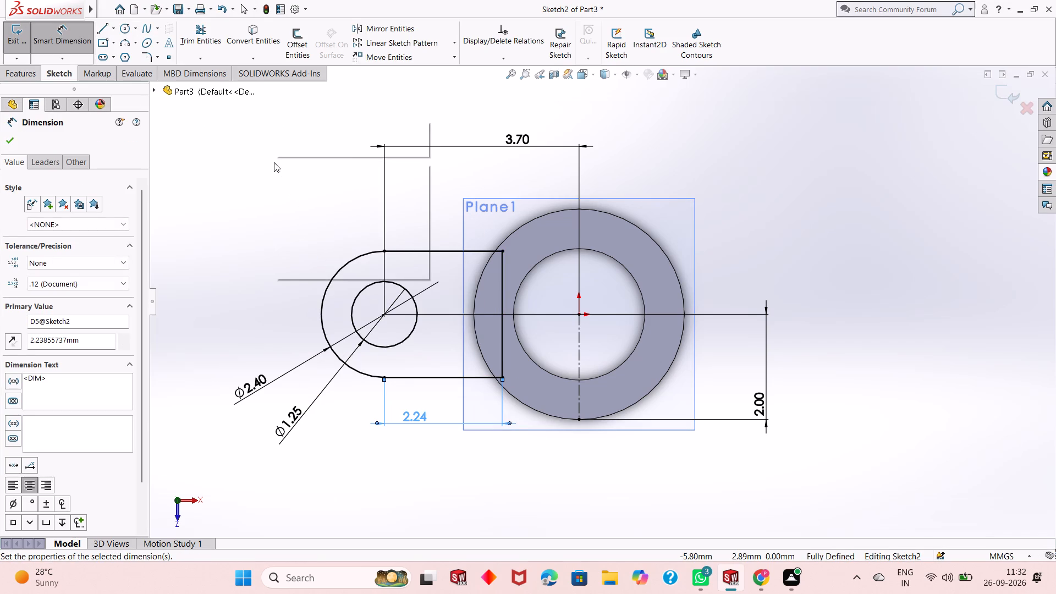
click(310, 201)
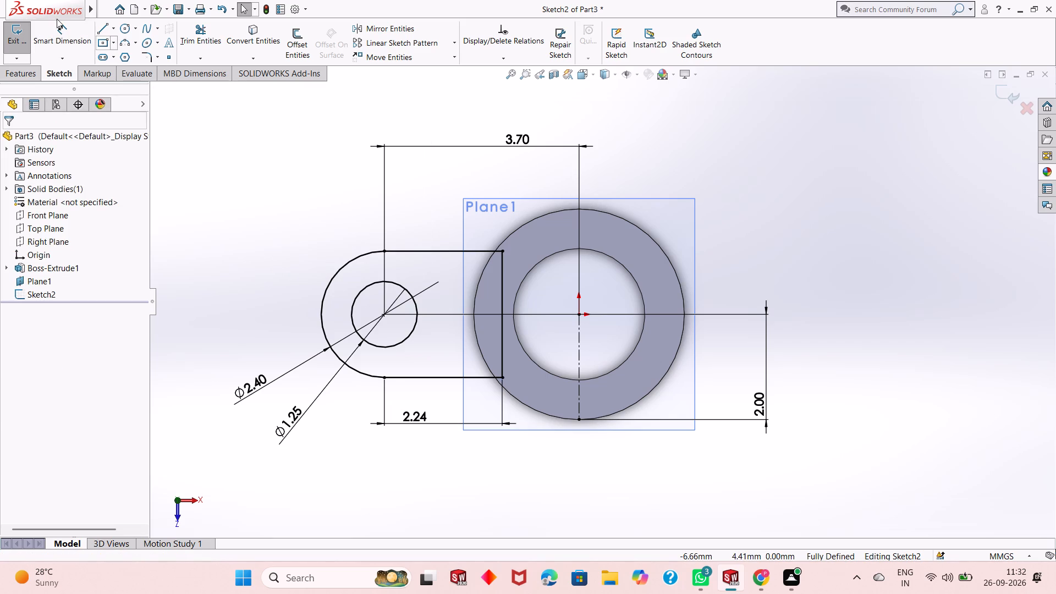
Start a Boss-Extrude of the lug profile with its direction reversed and a depth of 3.50 mm.
click(28, 79)
click(30, 47)
middle_drag(573, 409, 573, 410)
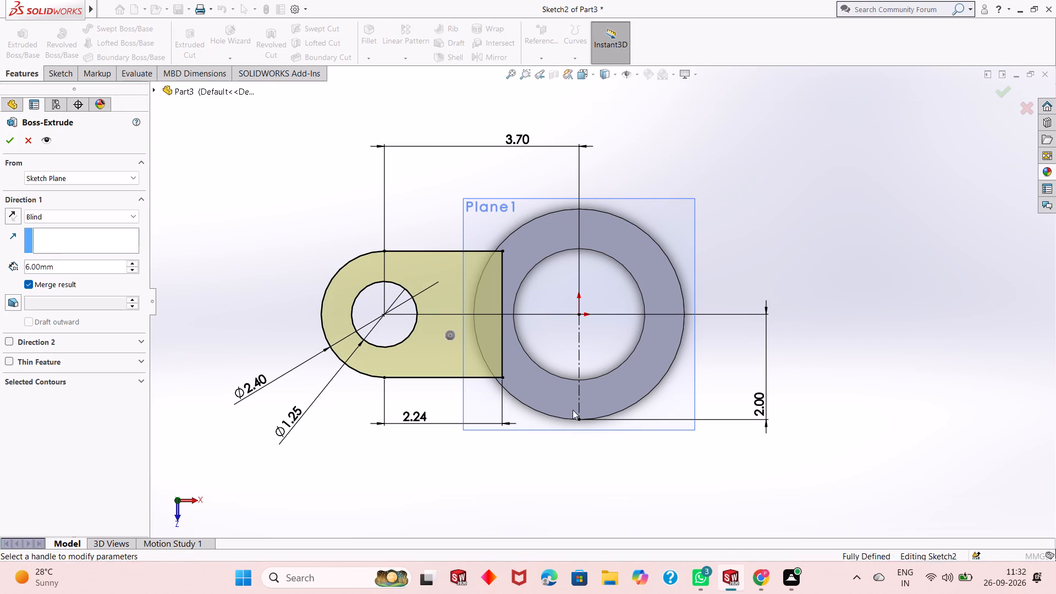
middle_drag(573, 410, 582, 295)
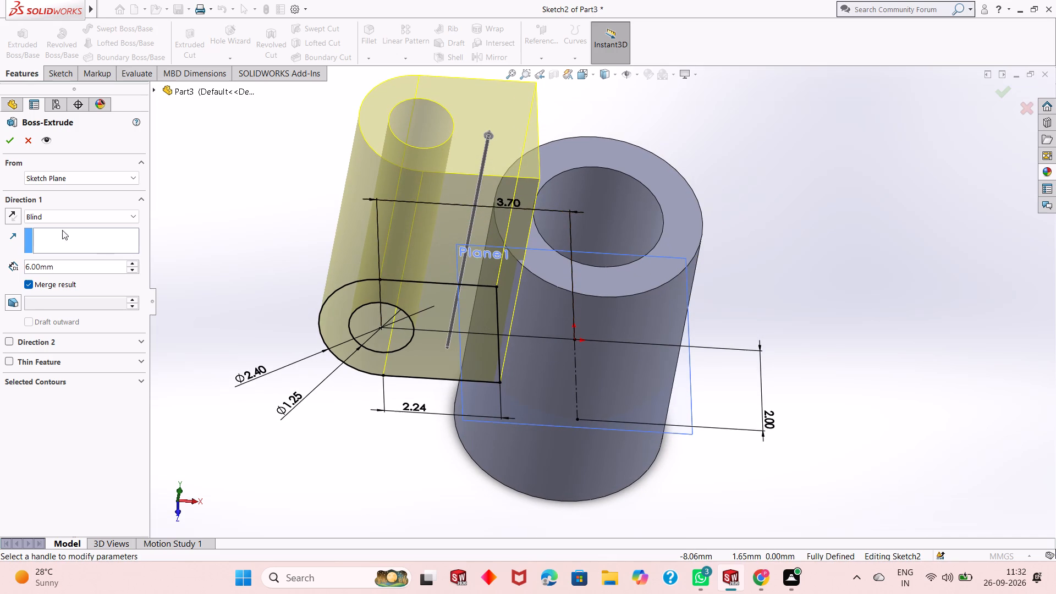
click(14, 212)
scroll(632, 445, up, 1)
middle_drag(624, 441, 623, 442)
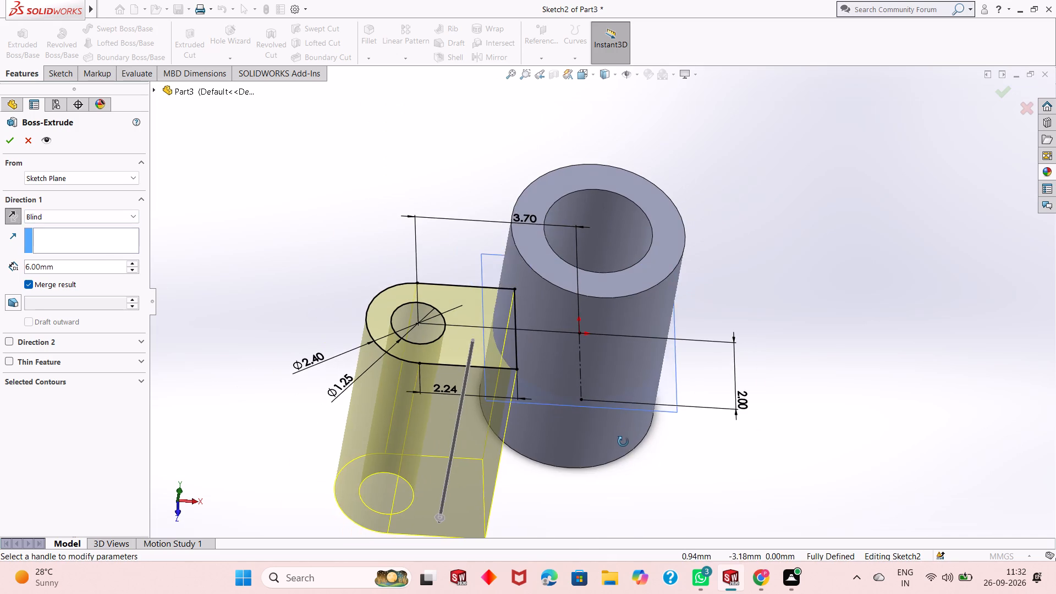
middle_drag(623, 442, 612, 354)
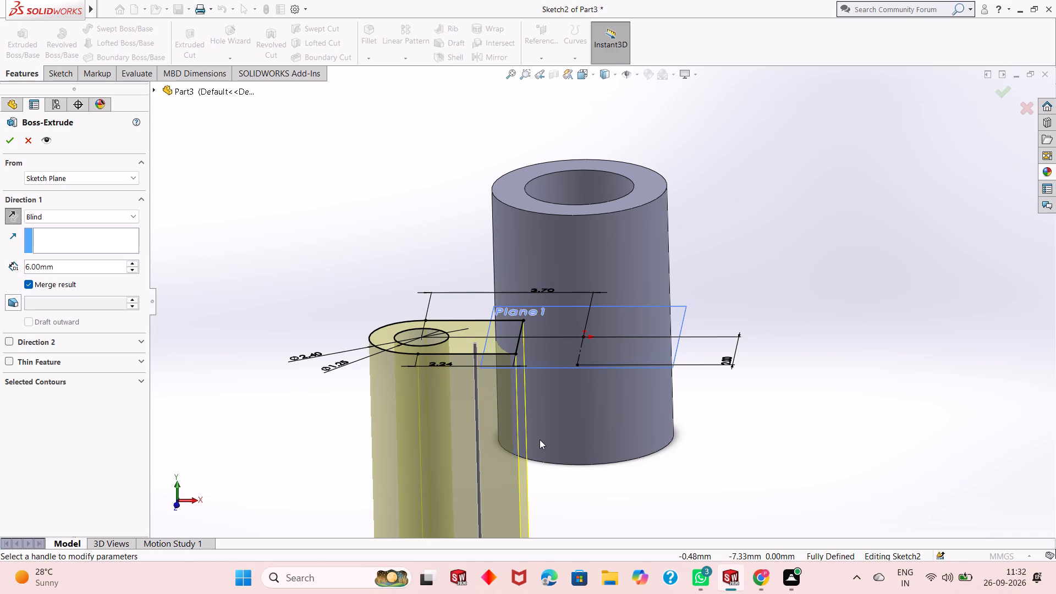
scroll(443, 299, up, 2)
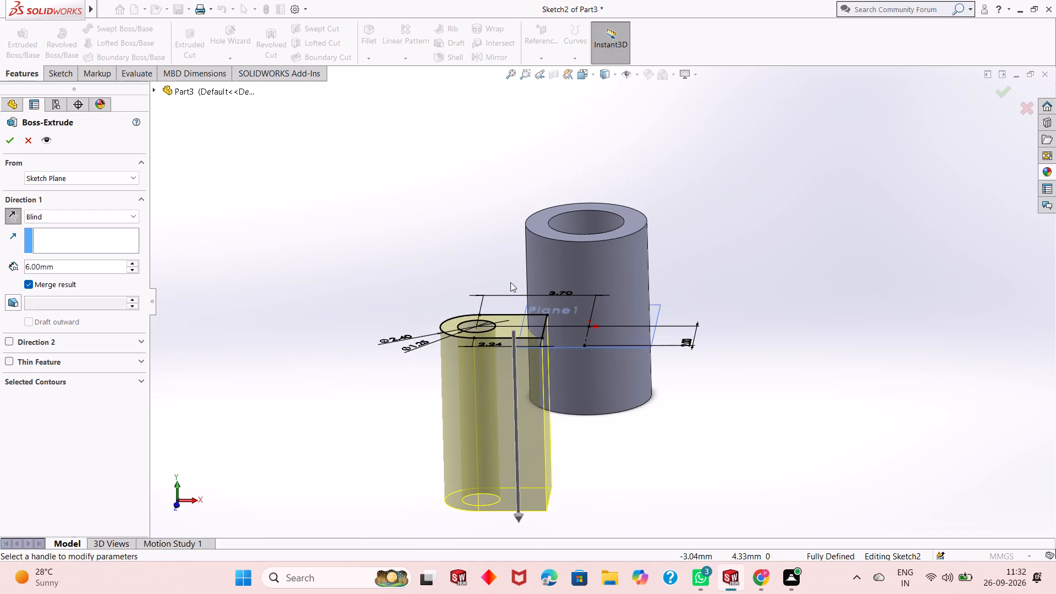
scroll(521, 280, up, 1)
double_click(81, 261)
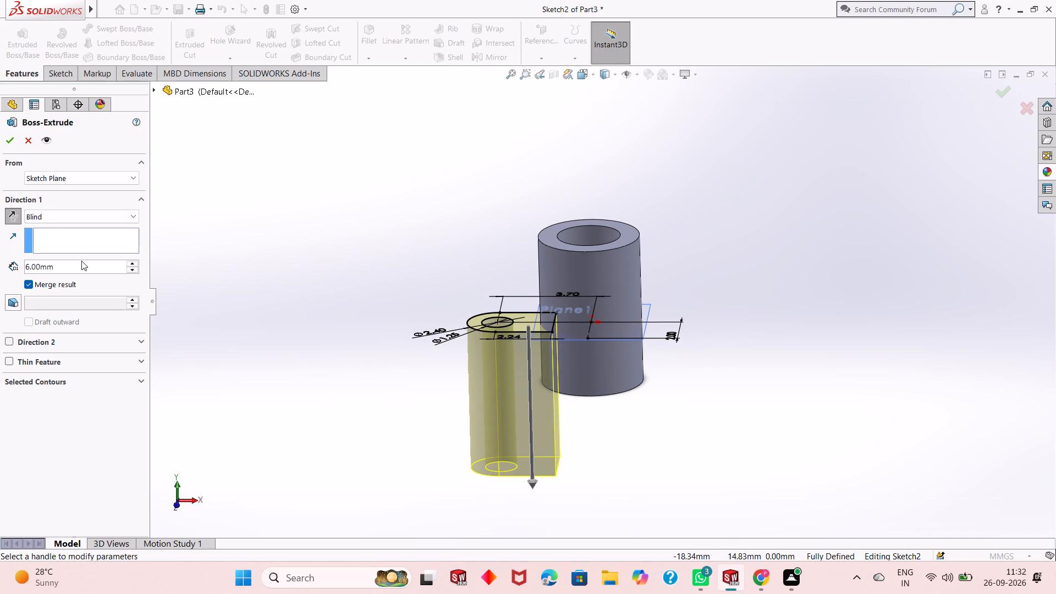
double_click(66, 266)
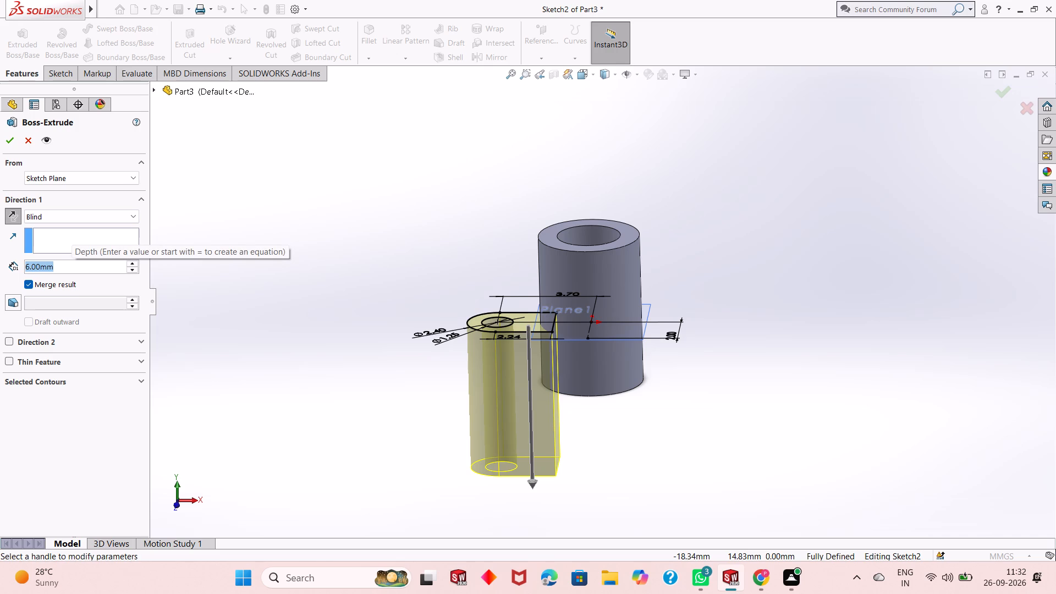
text(3.50)
key(Return)
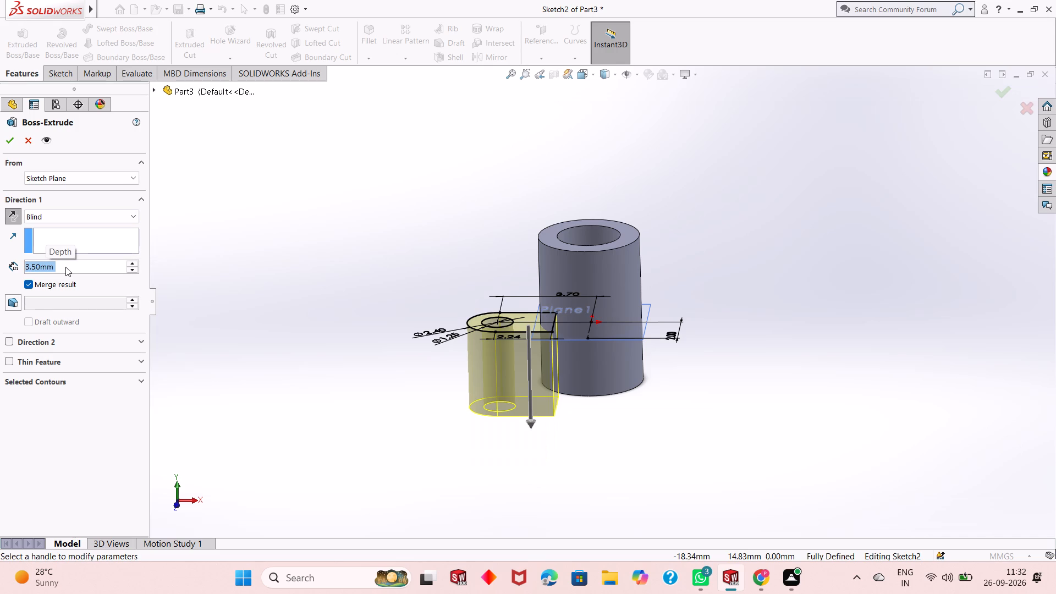
Change the lug extrusion's end condition to Mid Plane and complete the feature with merged result.
scroll(505, 385, down, 2)
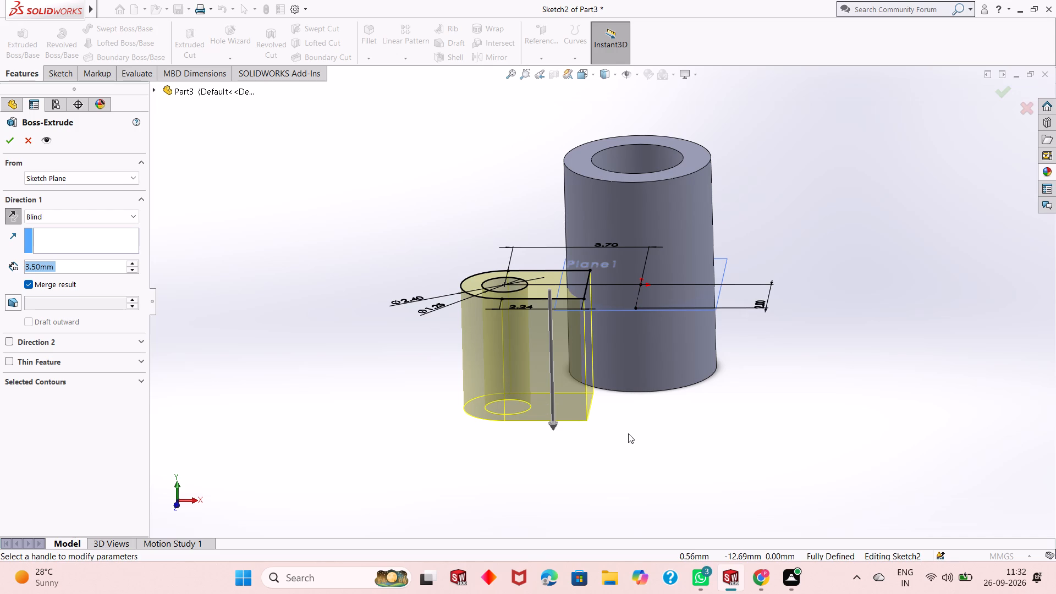
middle_drag(629, 436, 631, 418)
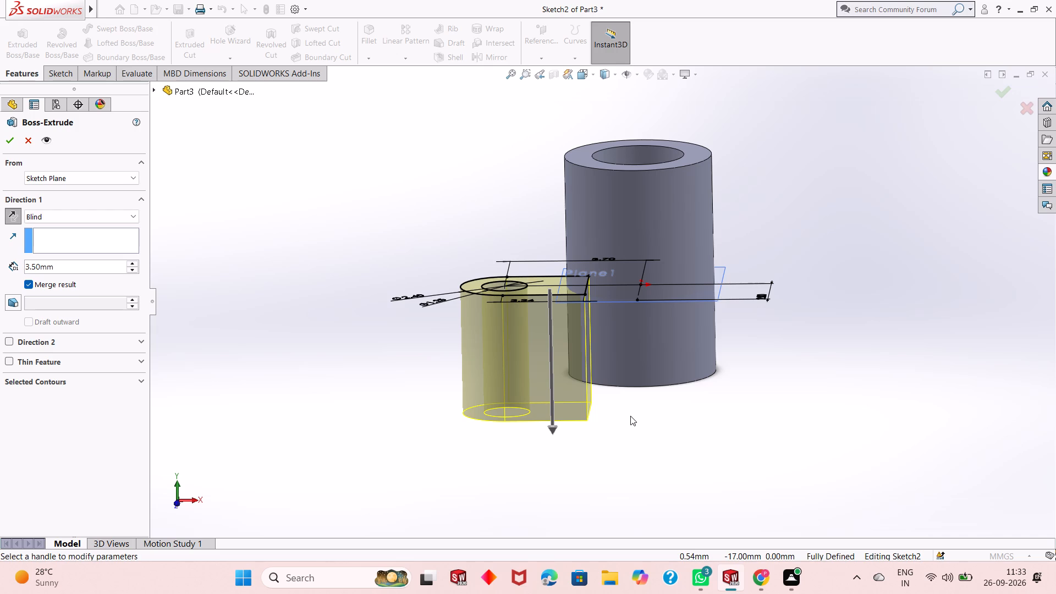
click(101, 220)
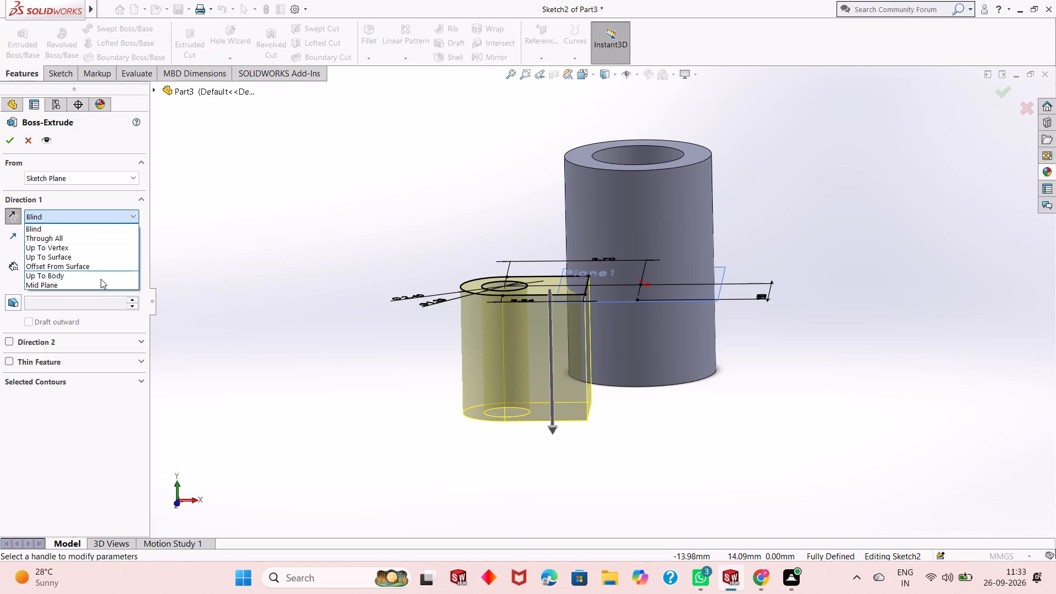
click(101, 284)
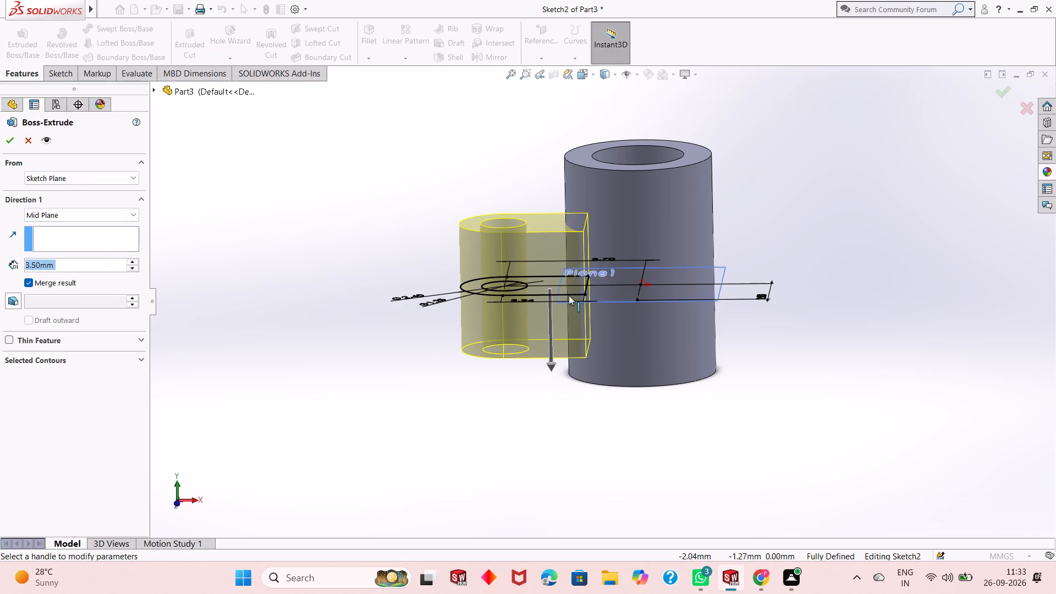
middle_drag(585, 295, 598, 265)
click(13, 146)
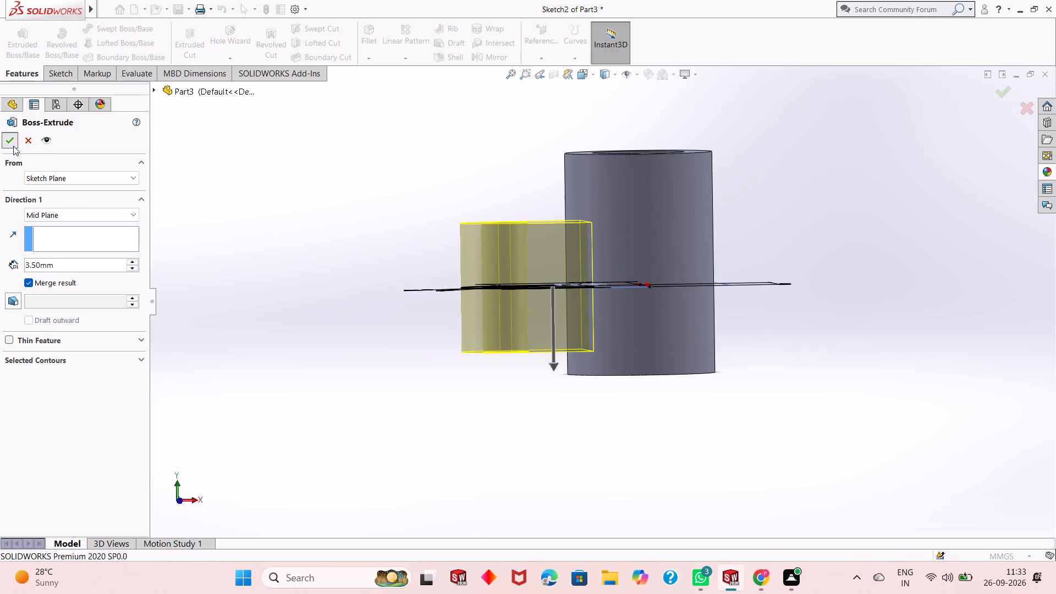
click(409, 290)
Hide Plane1, the offset plane running through the lug and cylinder.
middle_drag(653, 272, 646, 348)
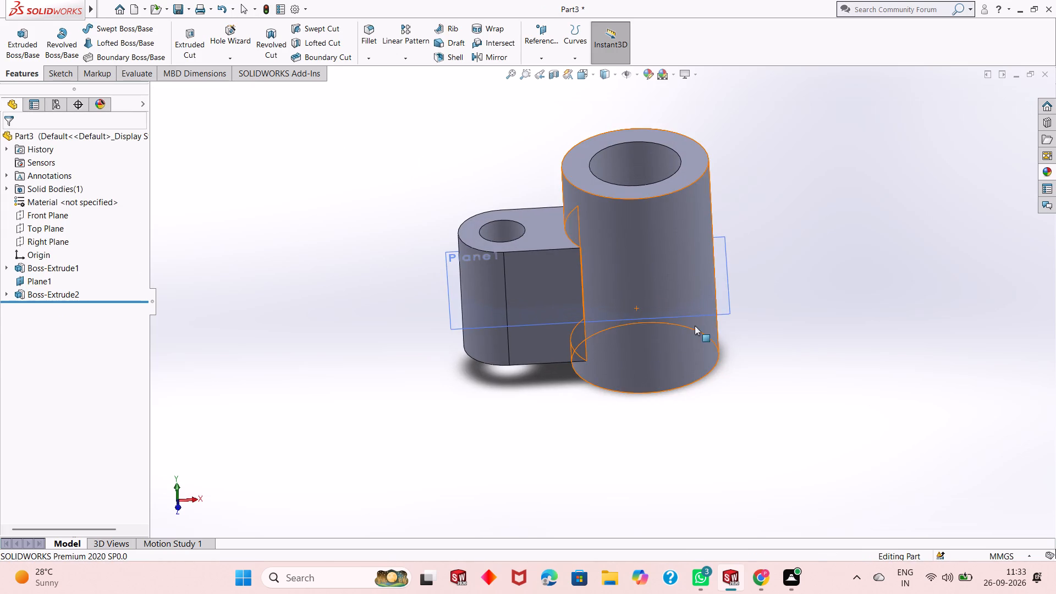
right_click(723, 254)
click(766, 239)
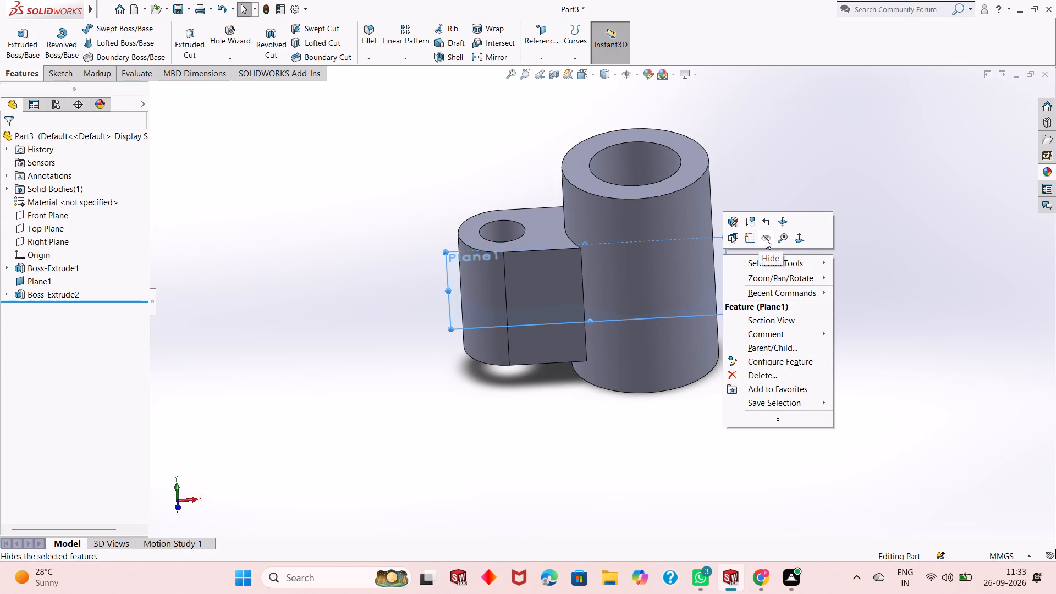
Open a new sketch on the lug's flat side face and view it face-on.
middle_drag(544, 288, 547, 240)
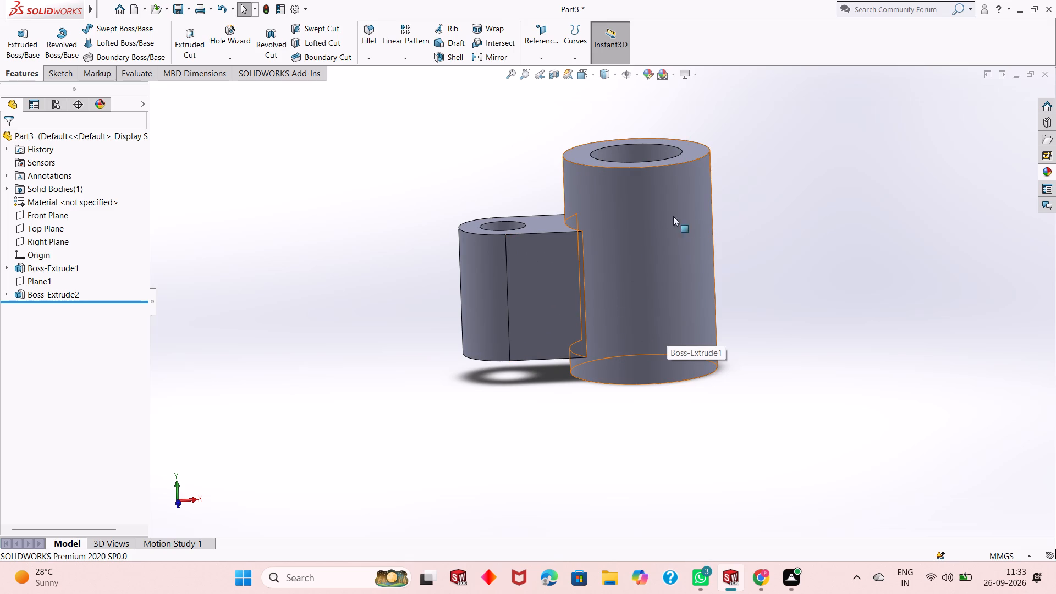
middle_drag(559, 271, 586, 409)
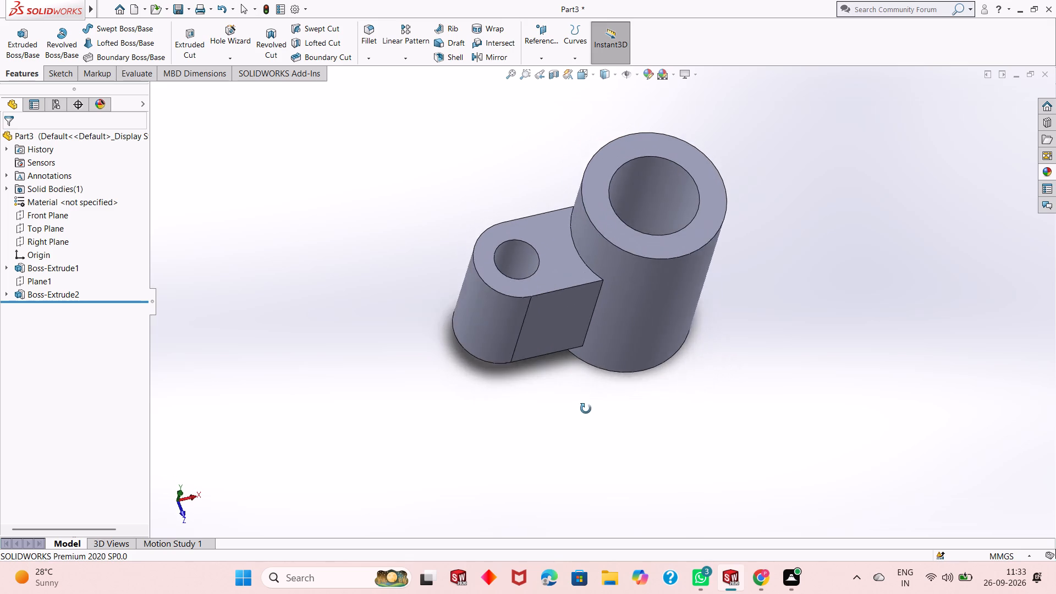
middle_drag(586, 409, 576, 263)
click(574, 260)
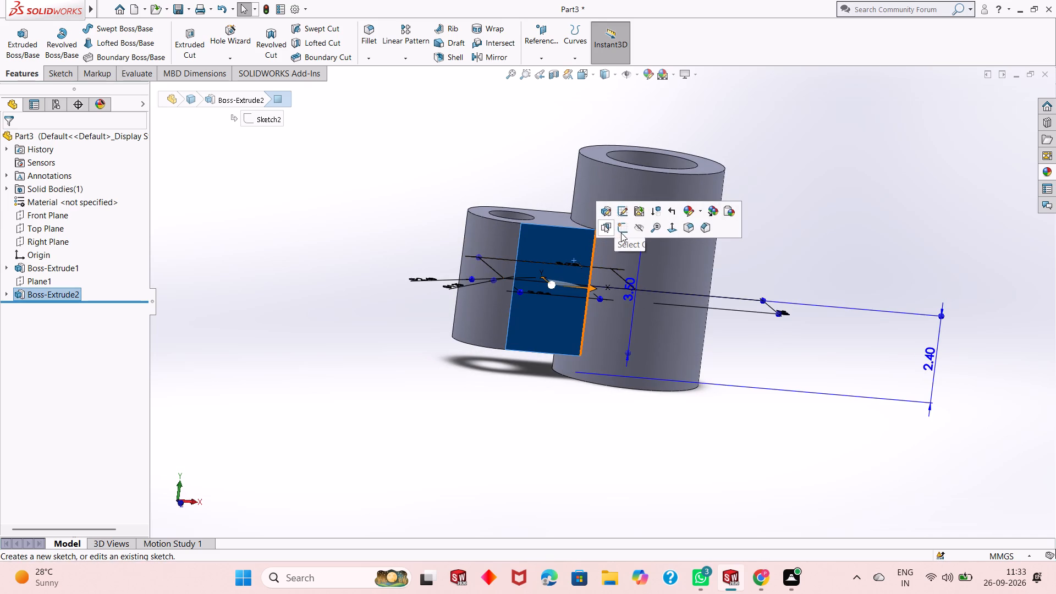
click(629, 229)
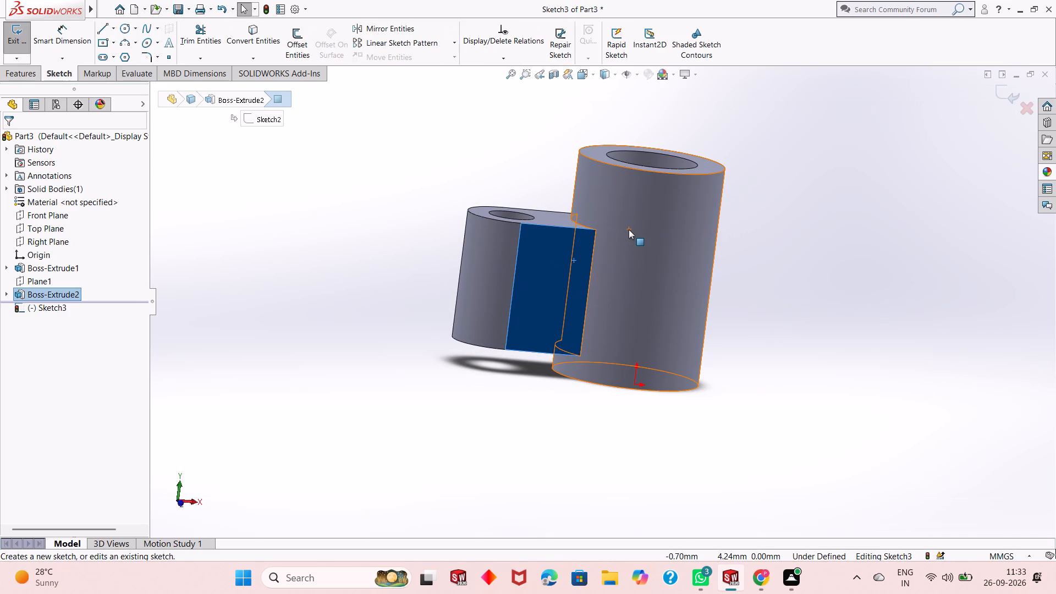
key(ctrl+8)
scroll(570, 326, up, 2)
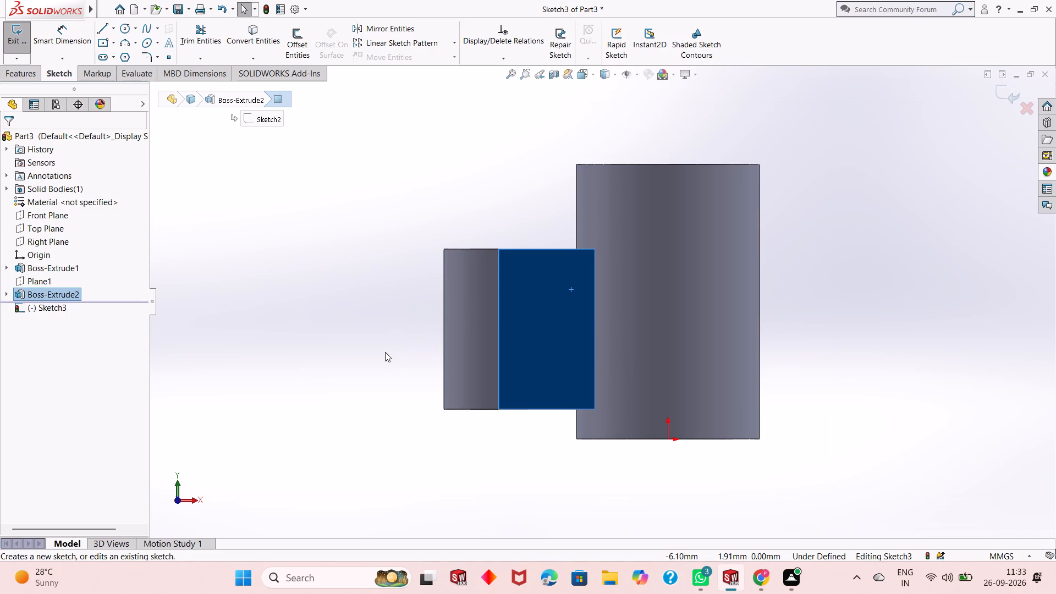
click(383, 353)
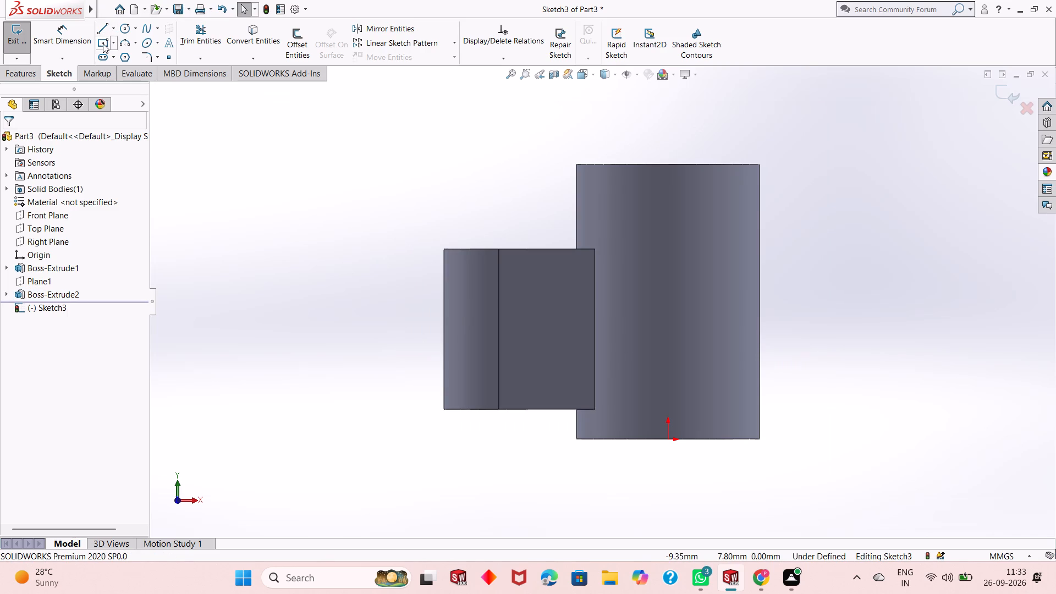
Sketch a corner rectangle about 2.8 mm wide and 2.33 mm high over the lug, extending past its rounded end.
click(114, 40)
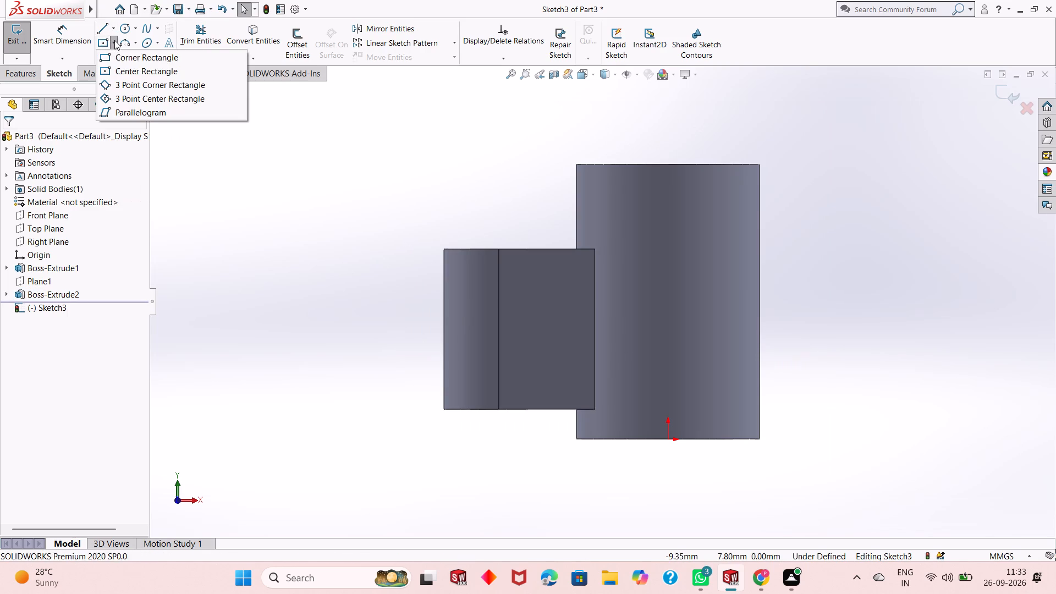
click(123, 62)
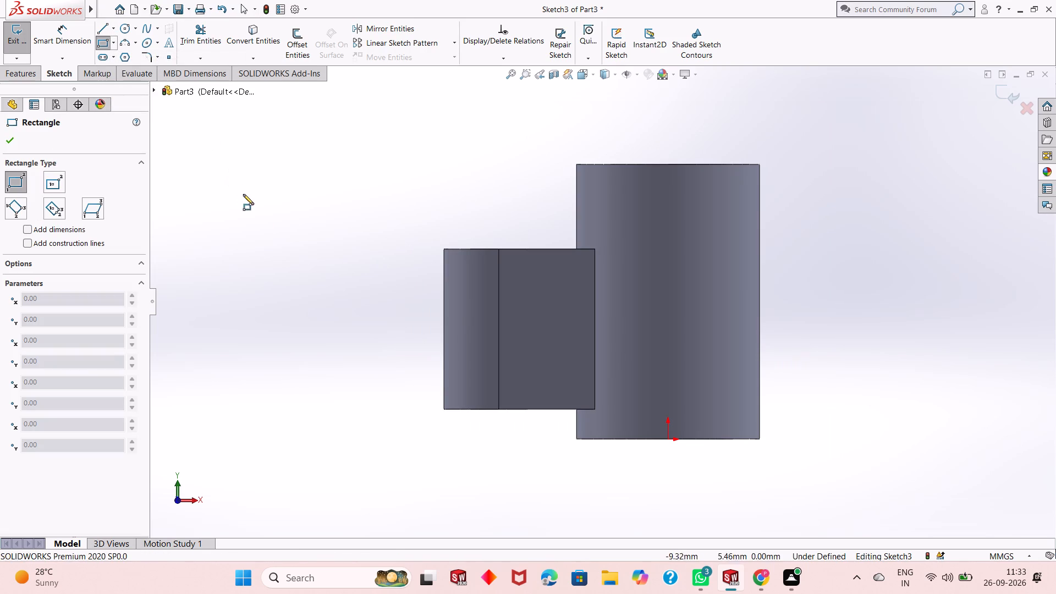
click(426, 275)
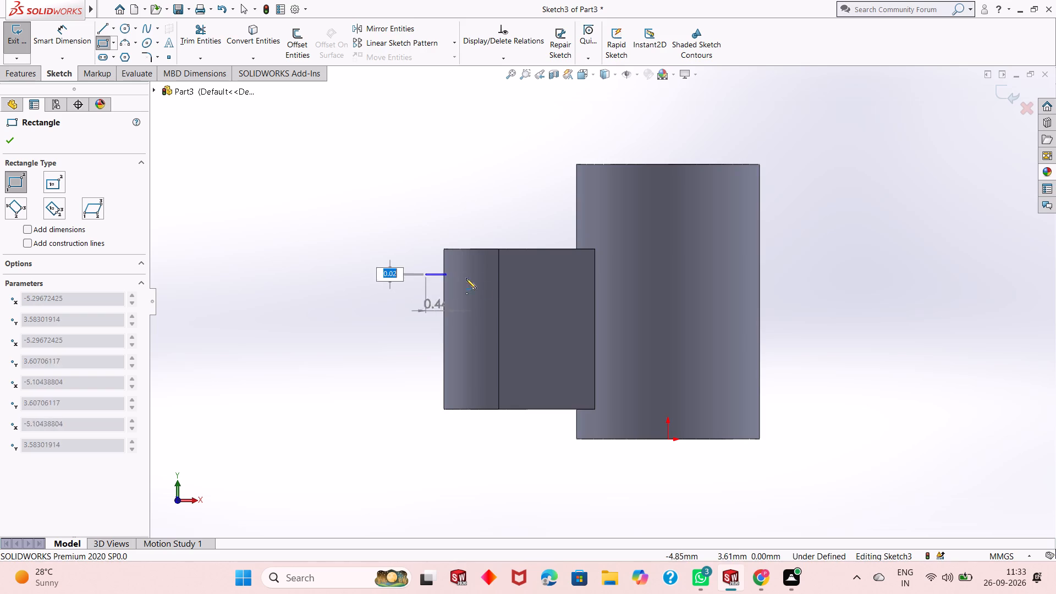
click(554, 382)
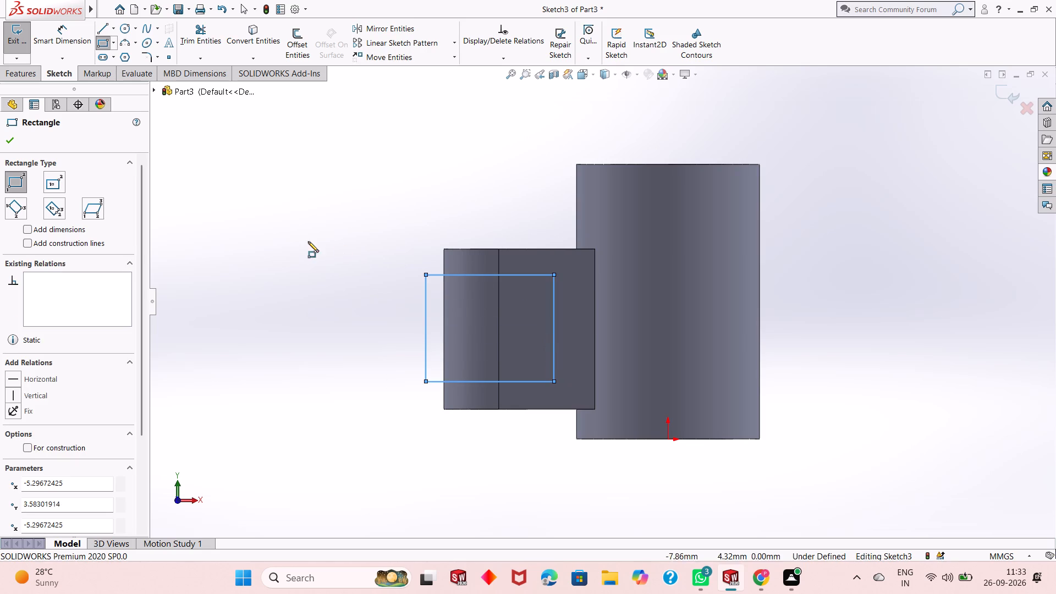
right_click(307, 241)
click(325, 253)
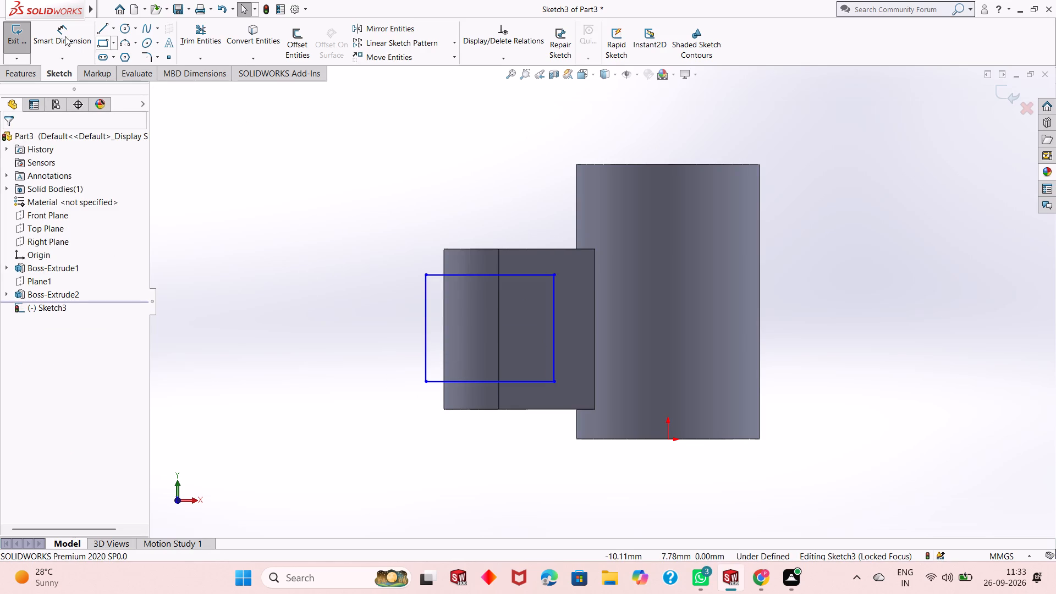
Dimension the rectangle's vertical side nearest the cylinder at 2.20 mm horizontally from the origin.
click(65, 36)
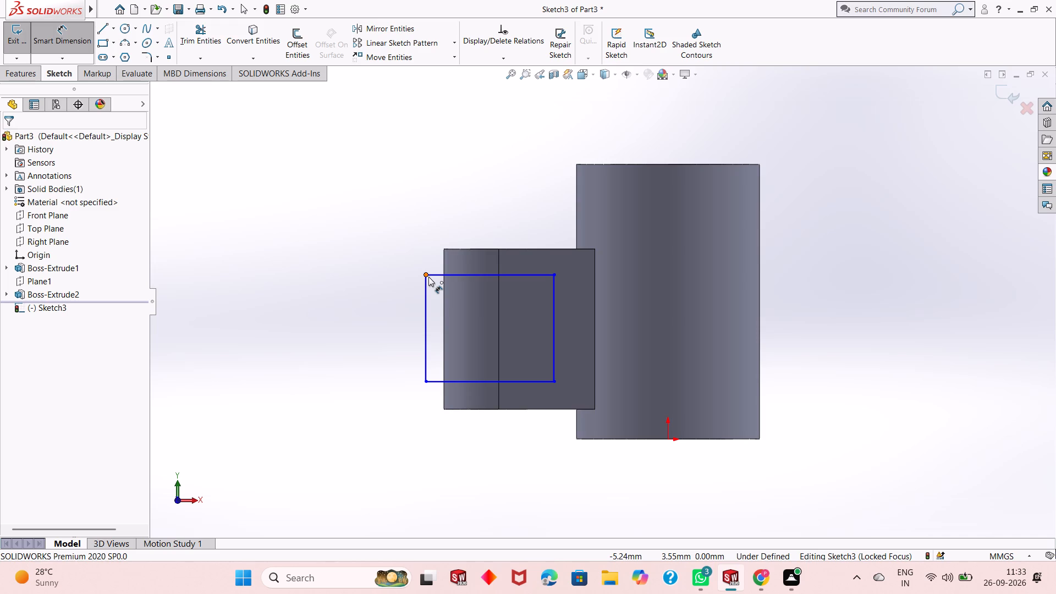
click(555, 385)
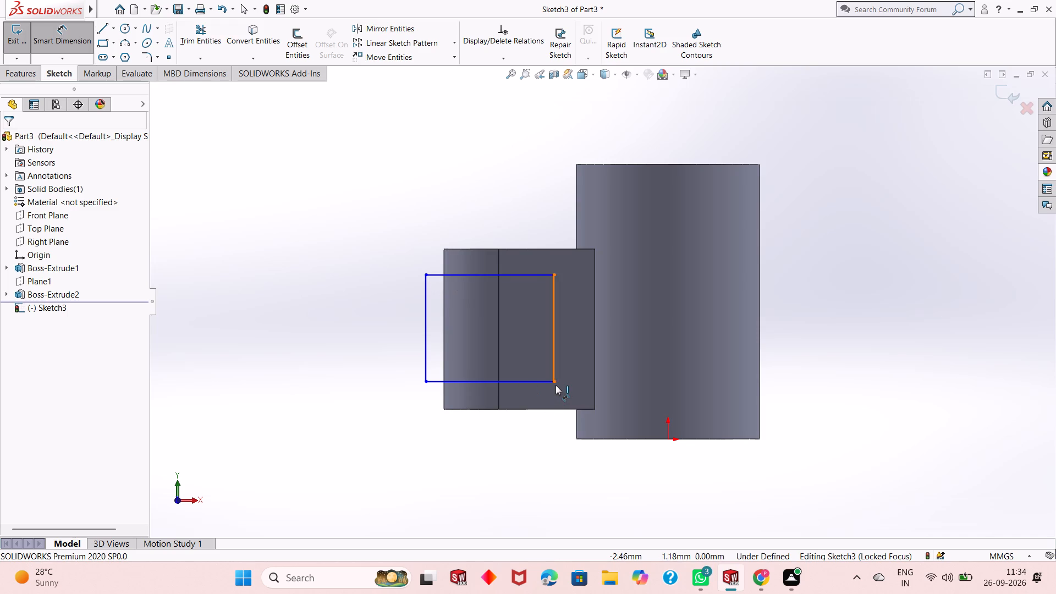
click(668, 439)
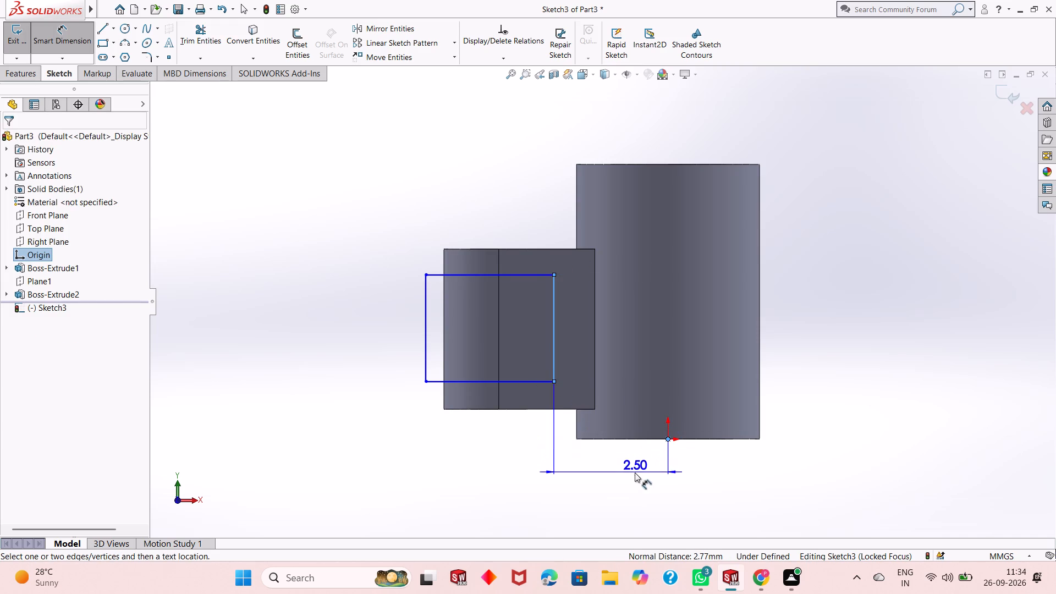
click(630, 491)
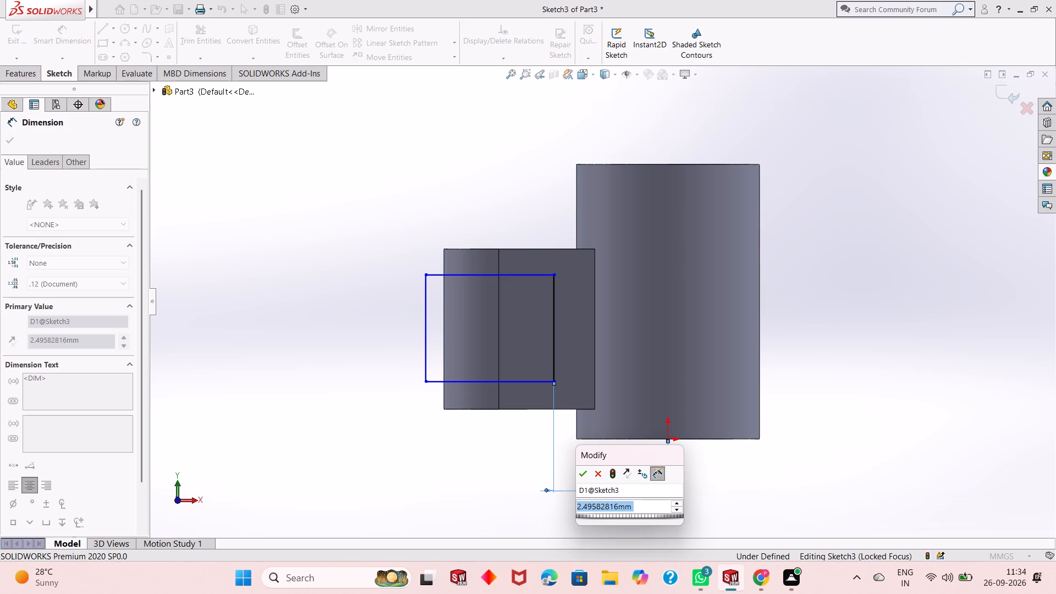
text(2.20)
key(Return)
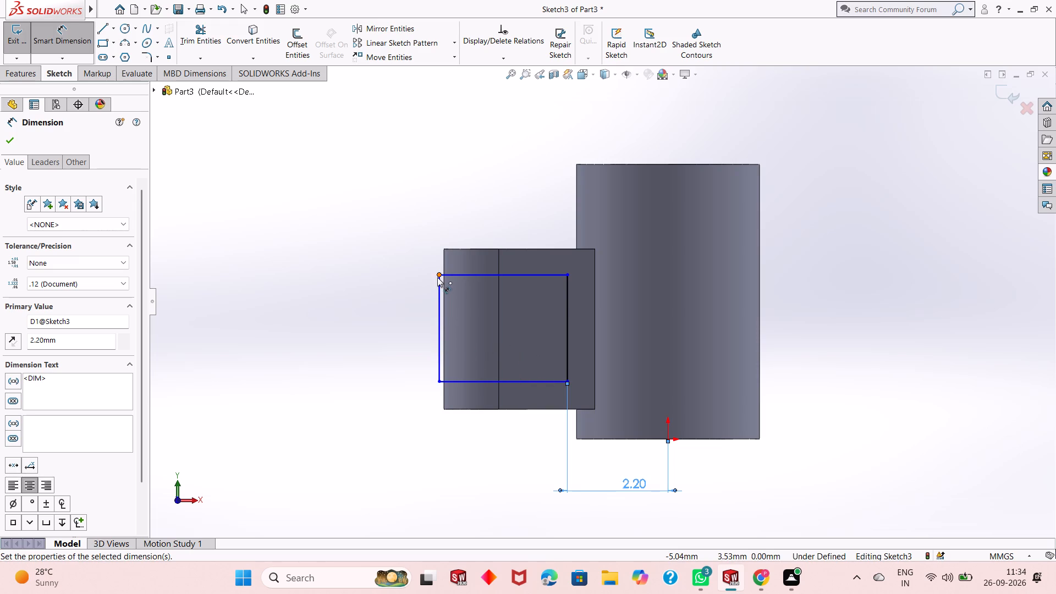
Dimension the rectangle's outer vertical side, beyond the lug's rounded end, to 2.20 mm.
click(438, 306)
click(390, 324)
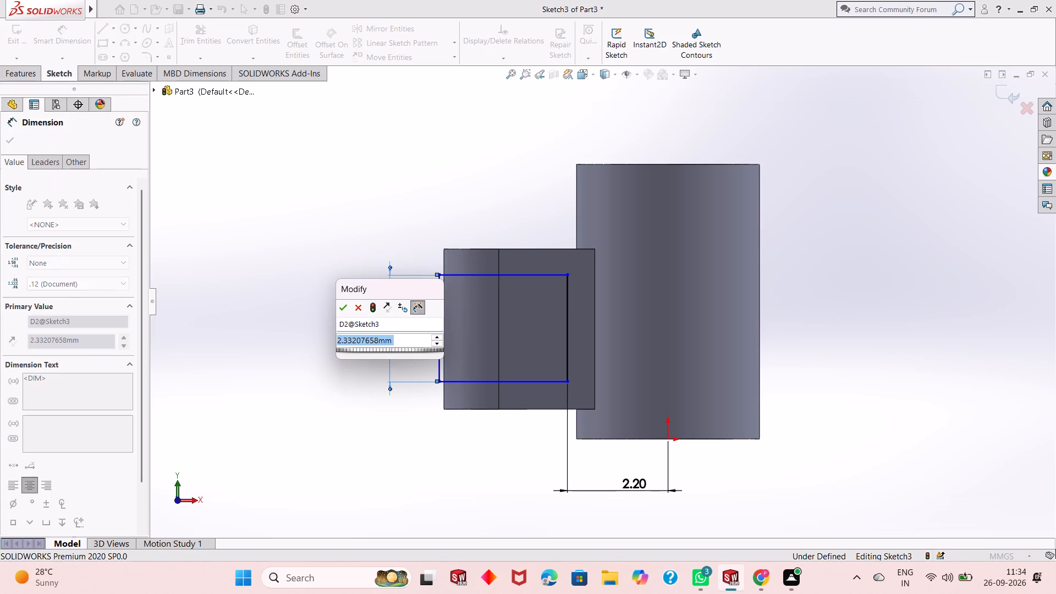
text(2.20)
key(Return)
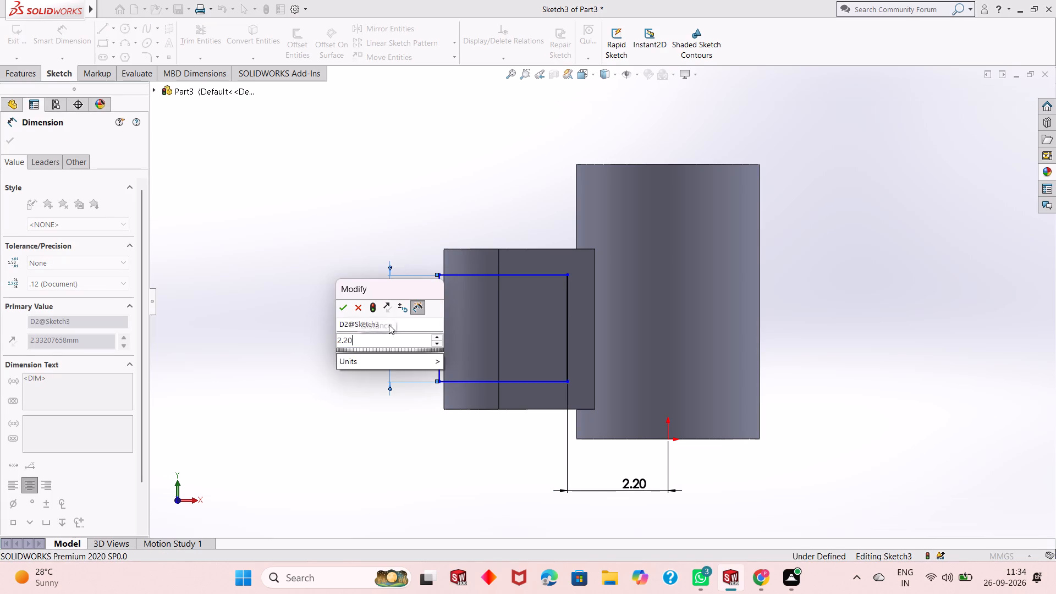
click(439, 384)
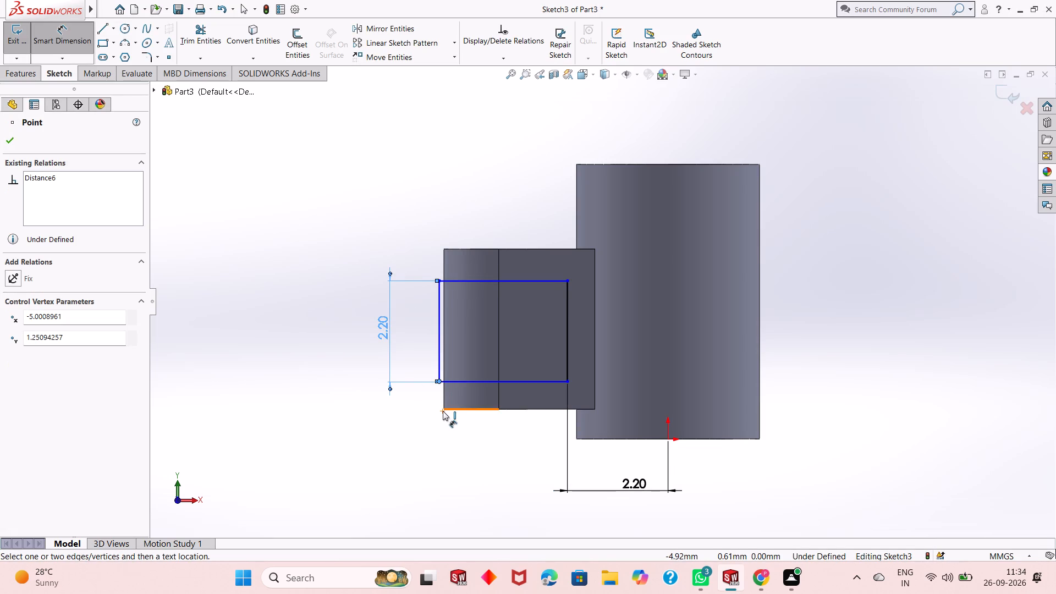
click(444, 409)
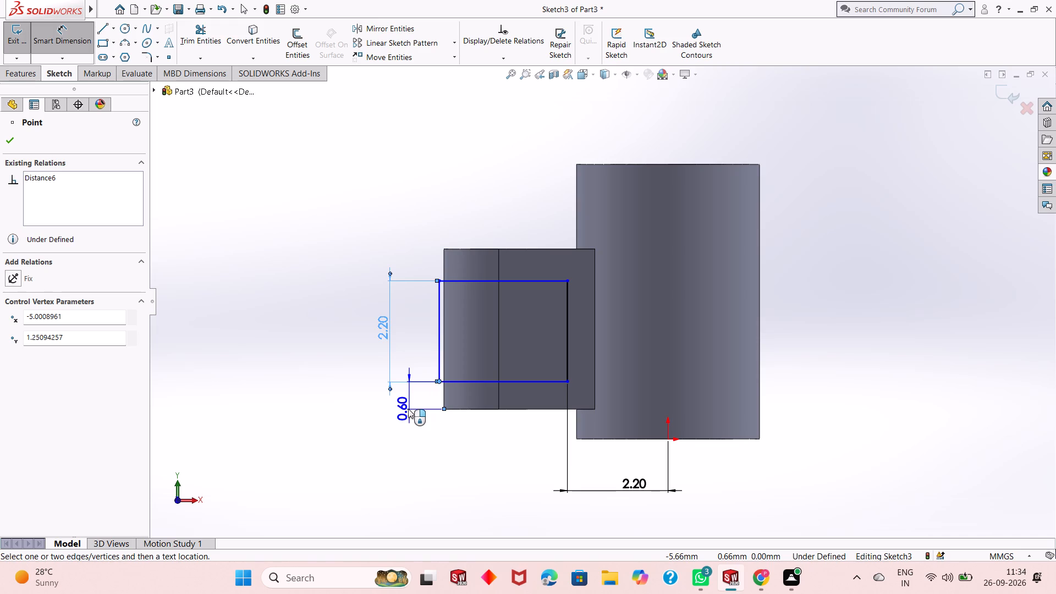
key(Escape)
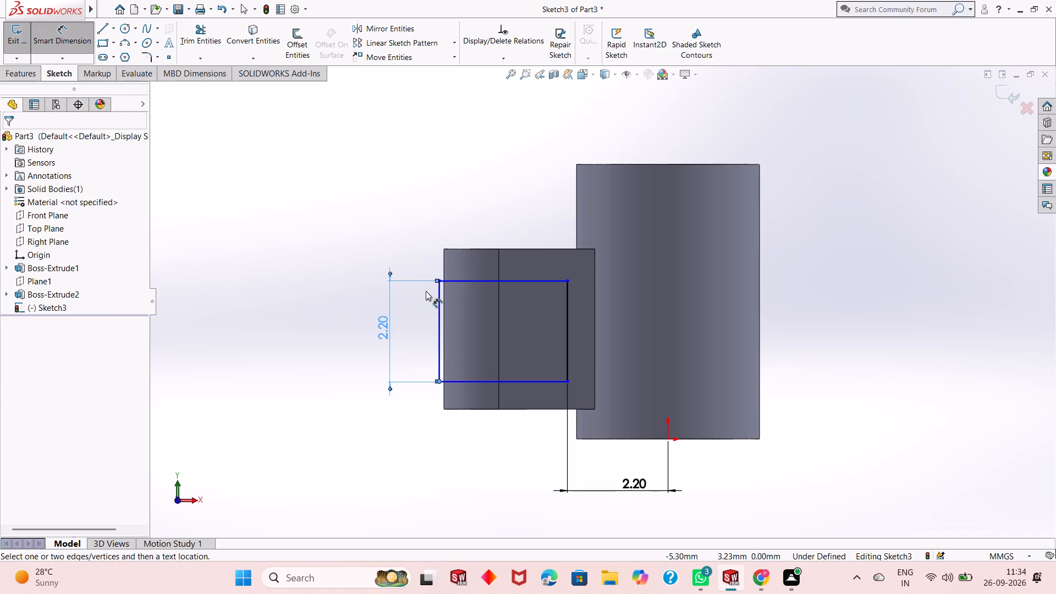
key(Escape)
Dimension the rectangle's upper outer corner at 0.65 mm vertically below the lug's top edge.
click(438, 279)
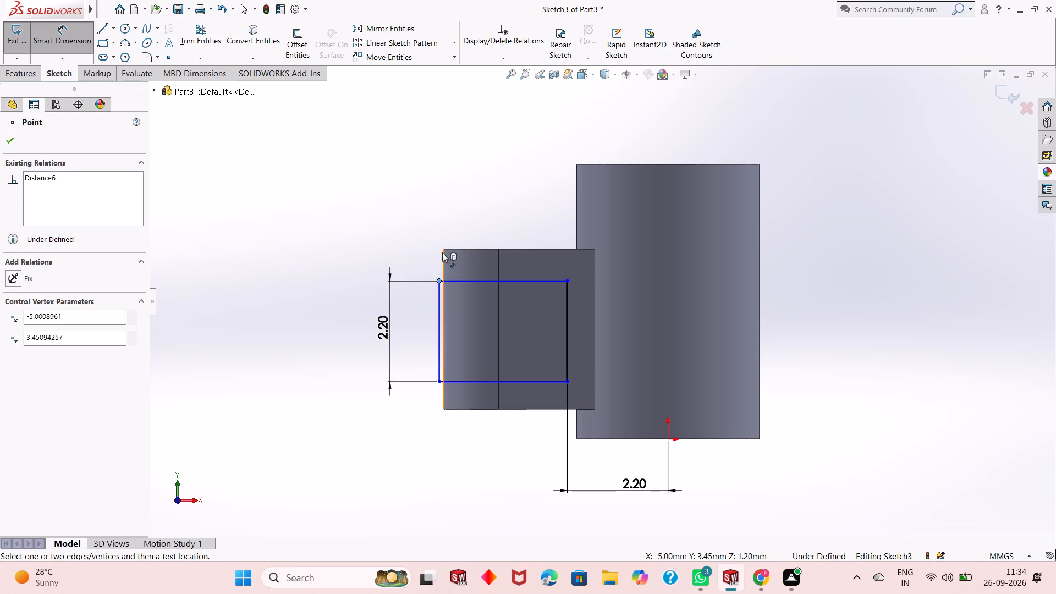
click(442, 248)
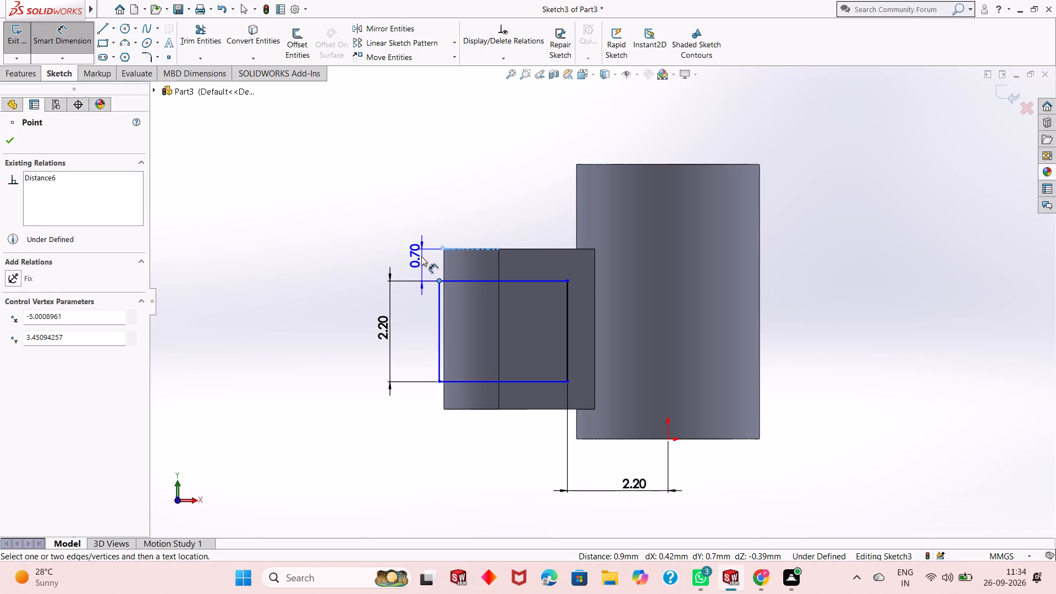
click(416, 264)
text(0.6)
key(5)
key(Return)
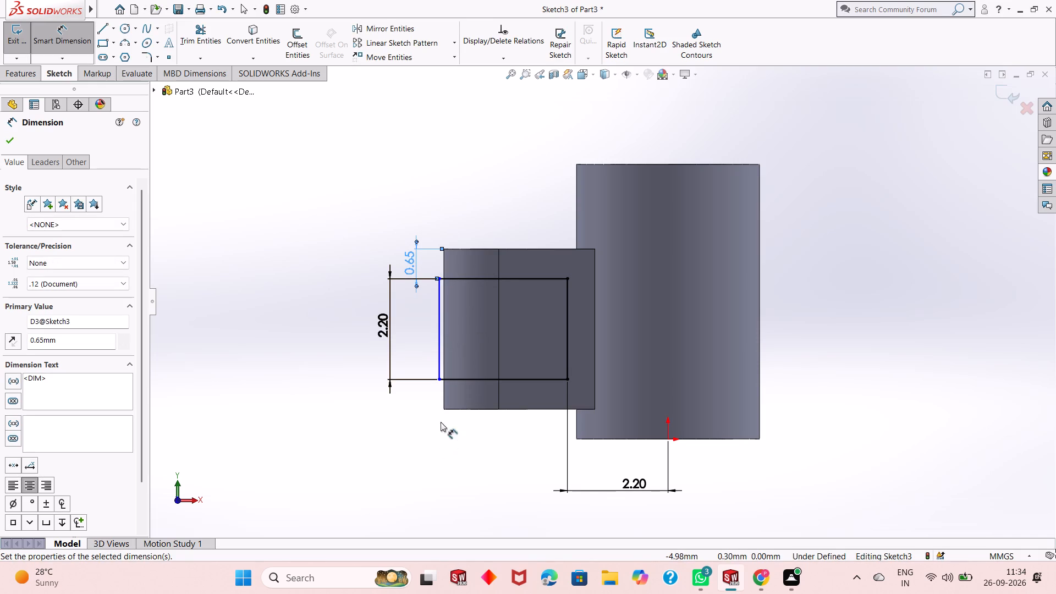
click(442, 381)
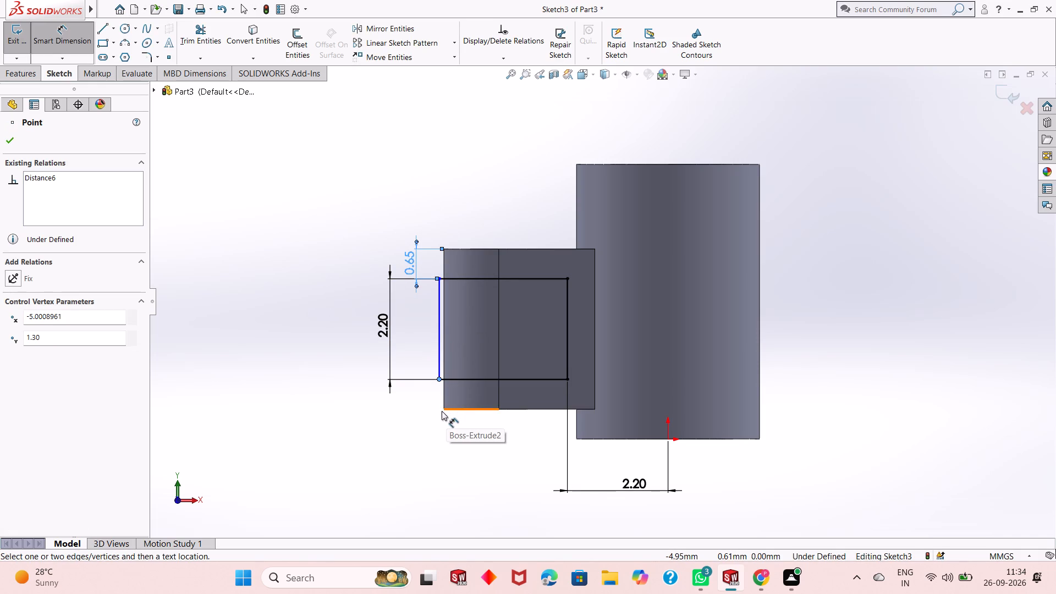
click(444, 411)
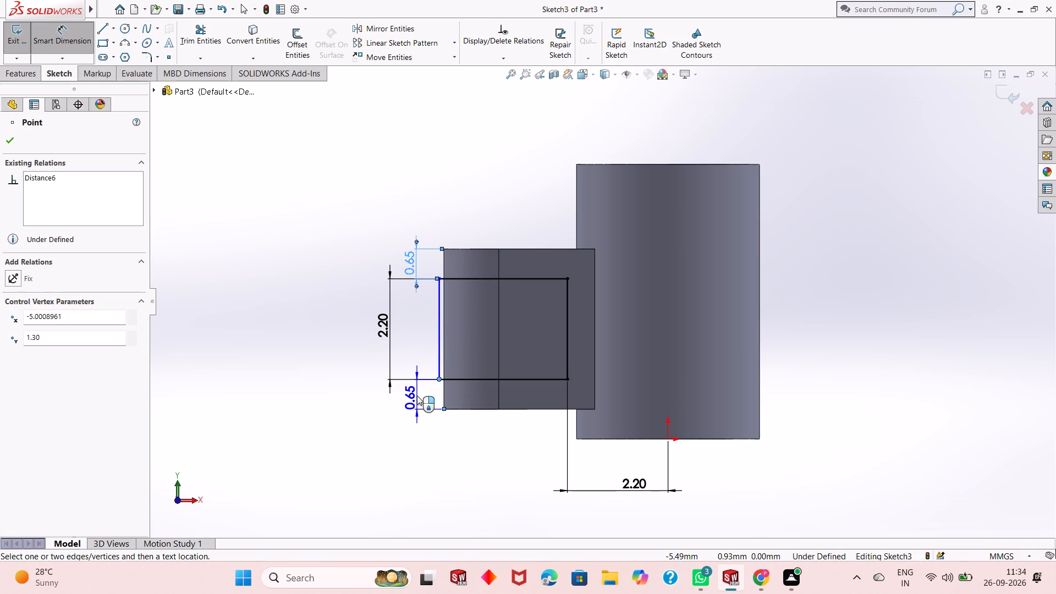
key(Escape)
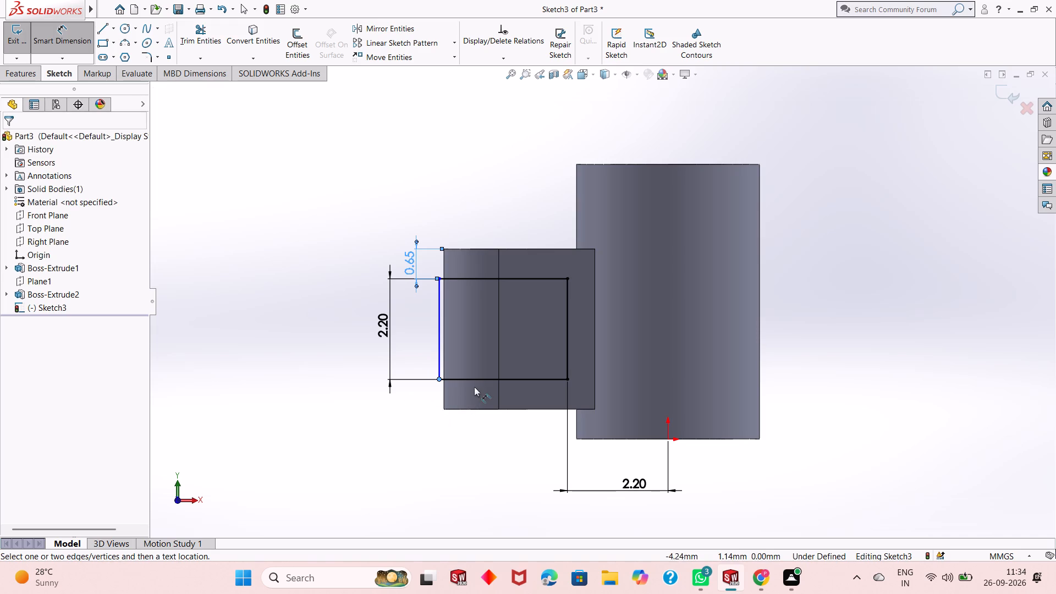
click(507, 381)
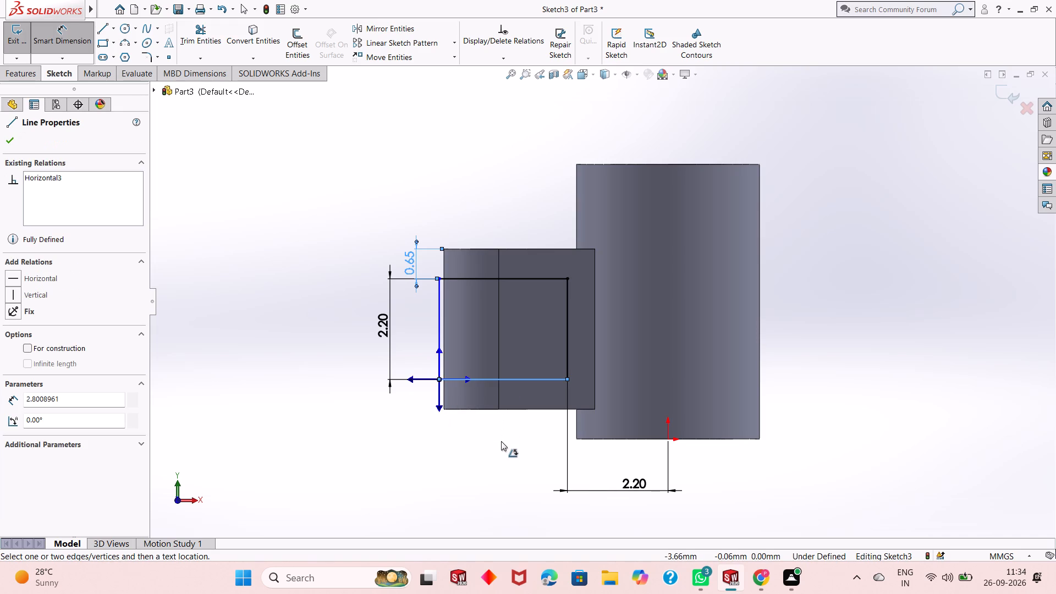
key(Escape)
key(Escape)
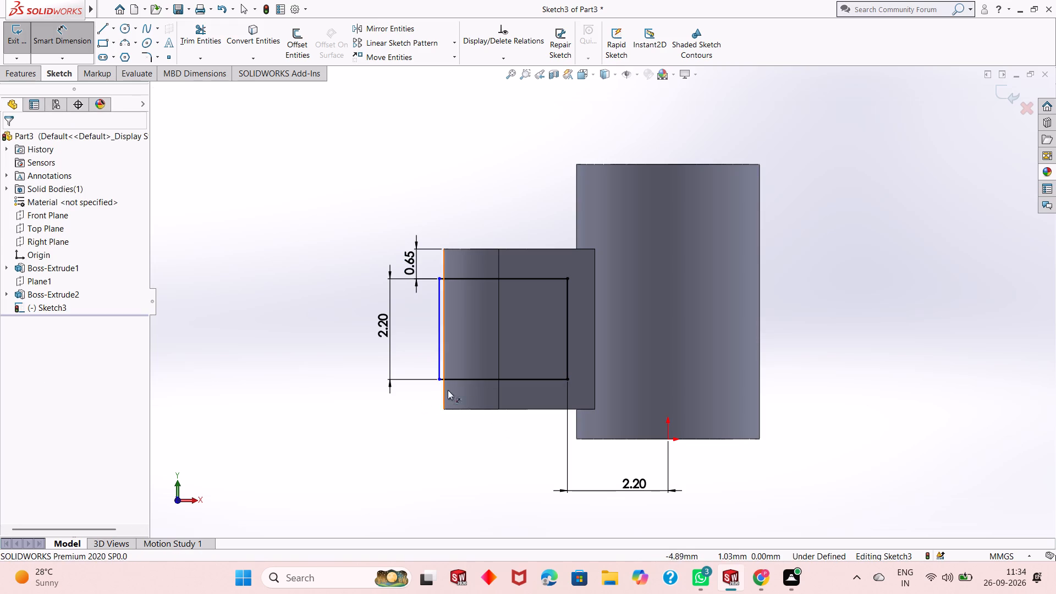
Dimension the rectangle's lower horizontal side to 2.80 mm.
click(533, 378)
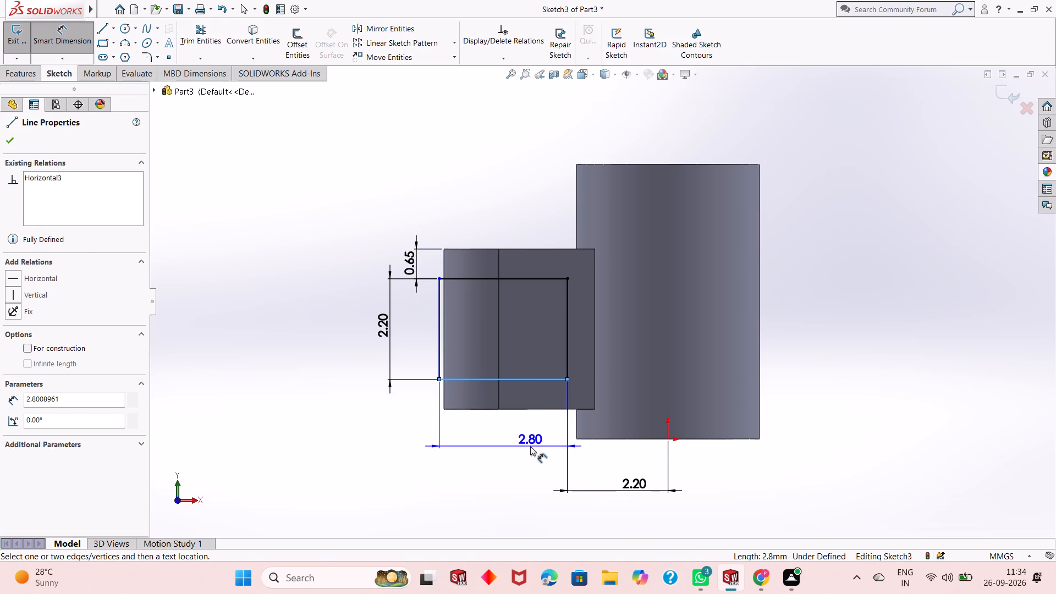
click(530, 446)
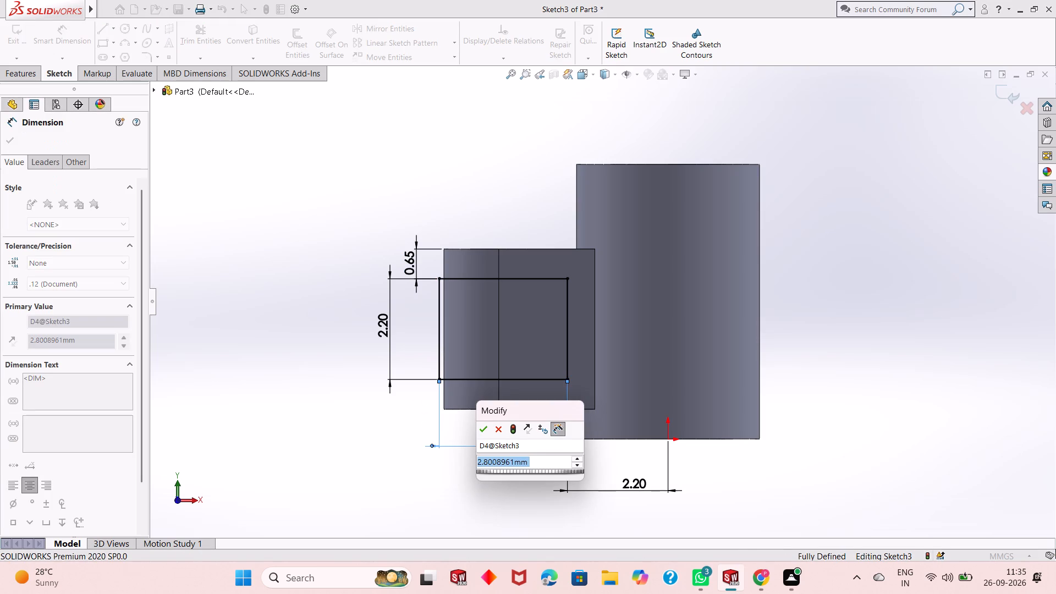
key(2)
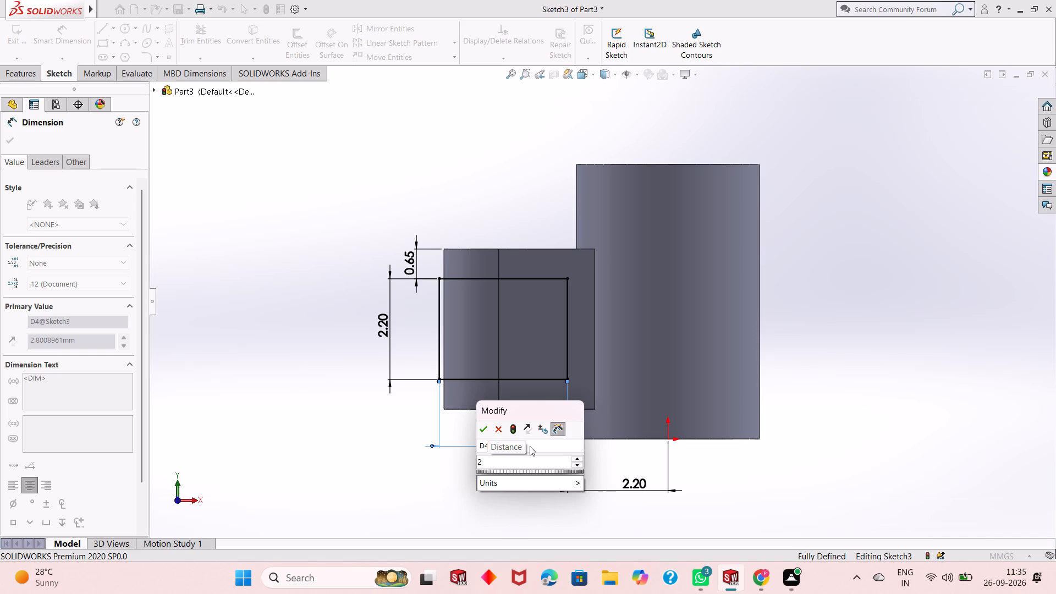
text(.8)
key(Return)
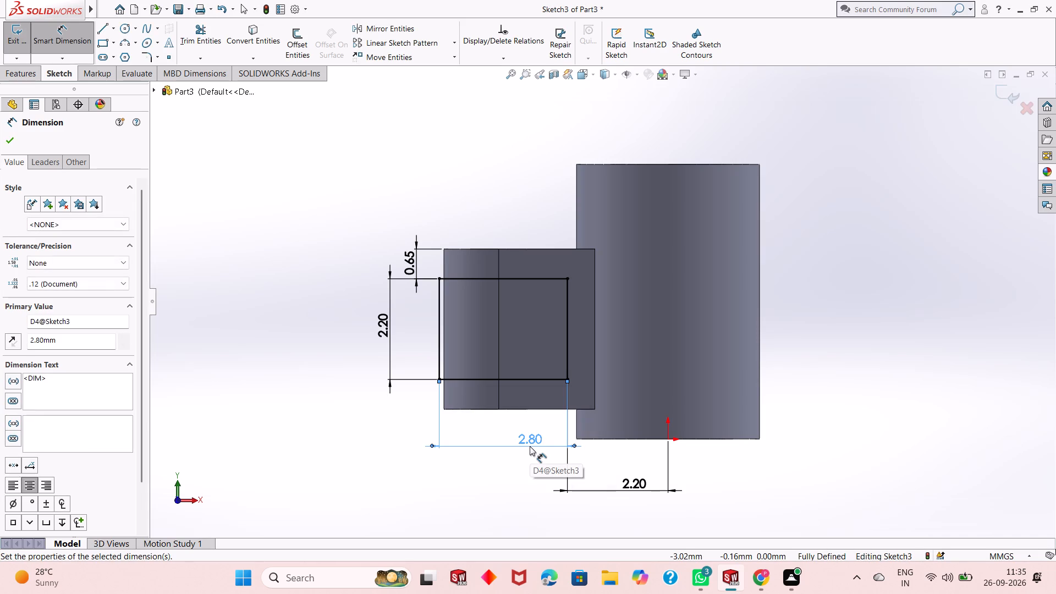
Set the rectangle's horizontal width dimension to 2.70 mm and leave the dimension tool.
click(530, 446)
double_click(530, 447)
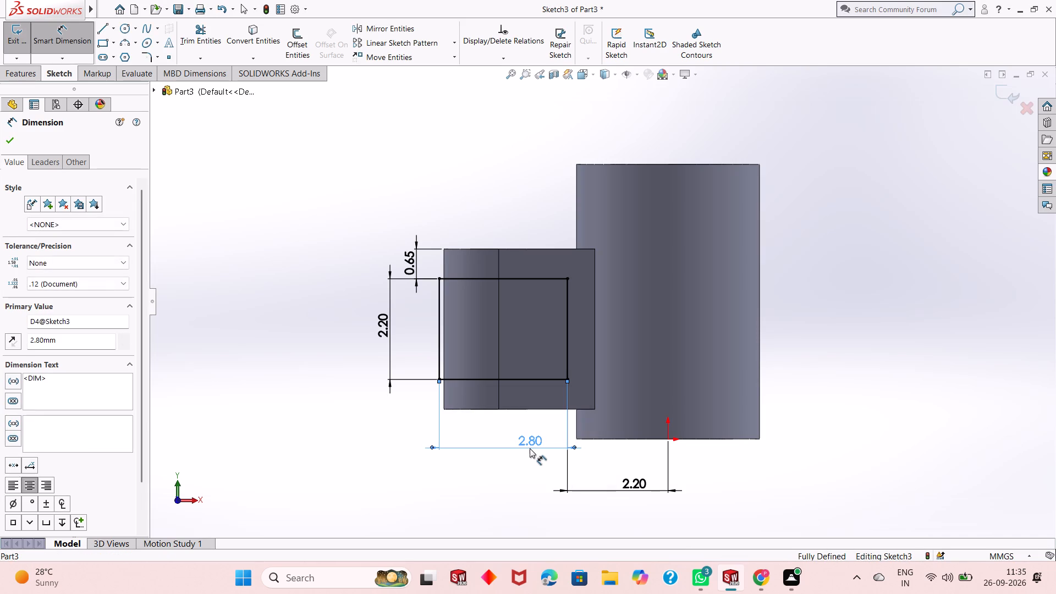
double_click(527, 446)
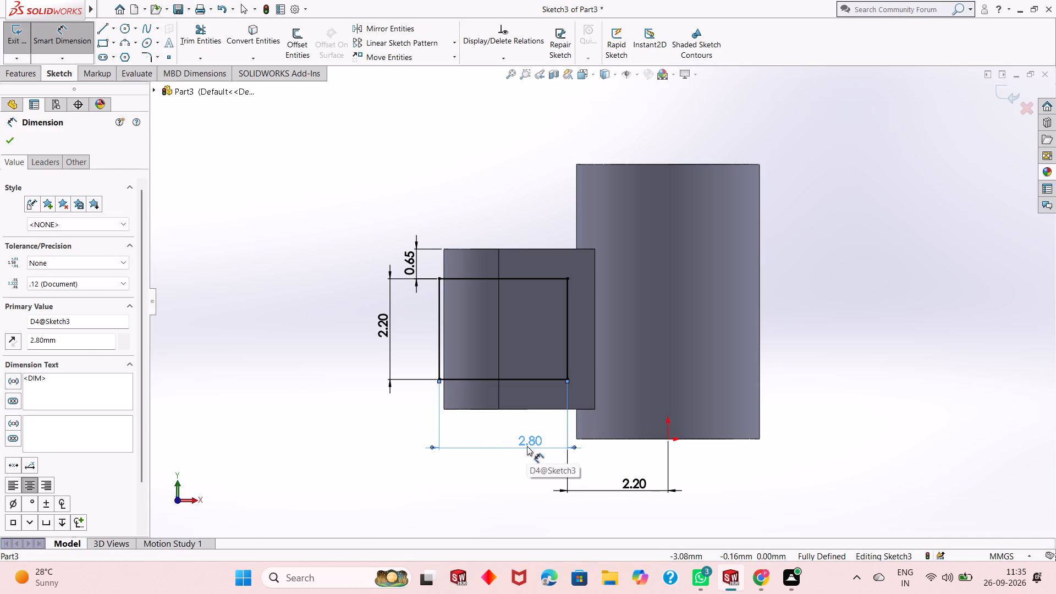
key(5)
key(BackSpace)
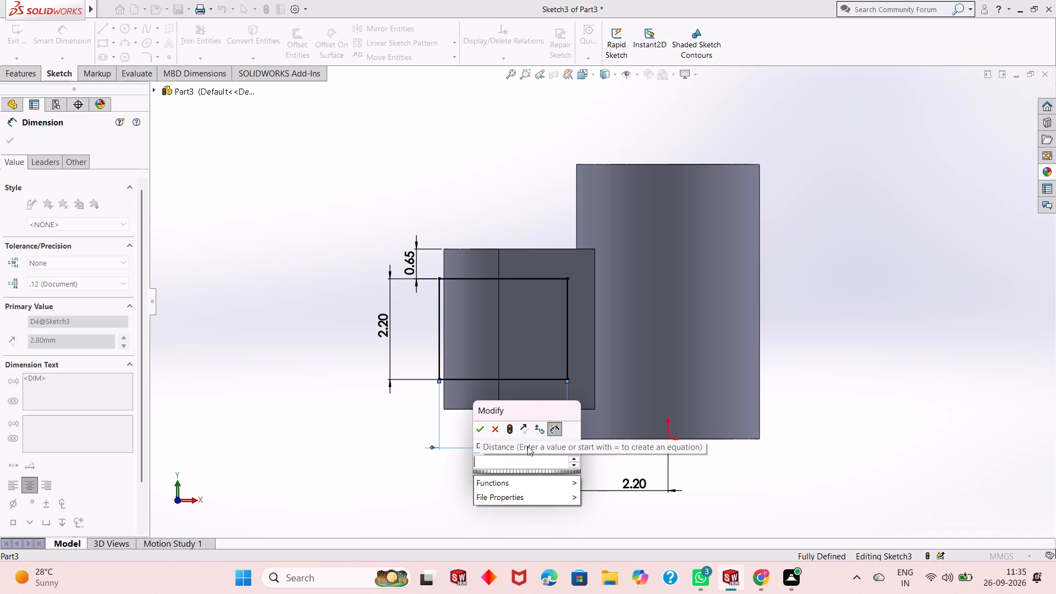
key(4)
key(BackSpace)
text(2.7)
key(Return)
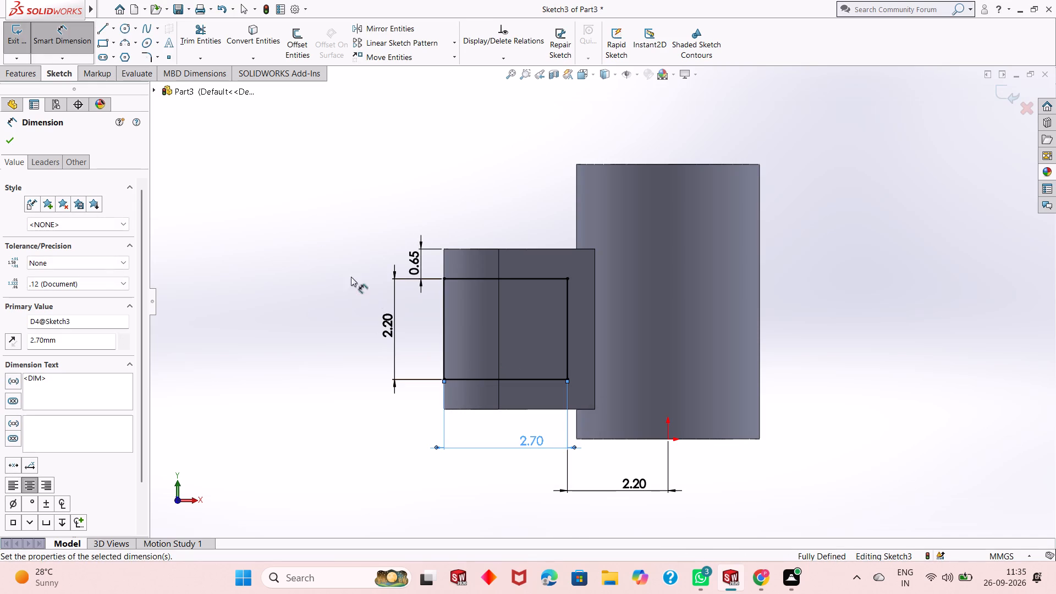
right_click(224, 206)
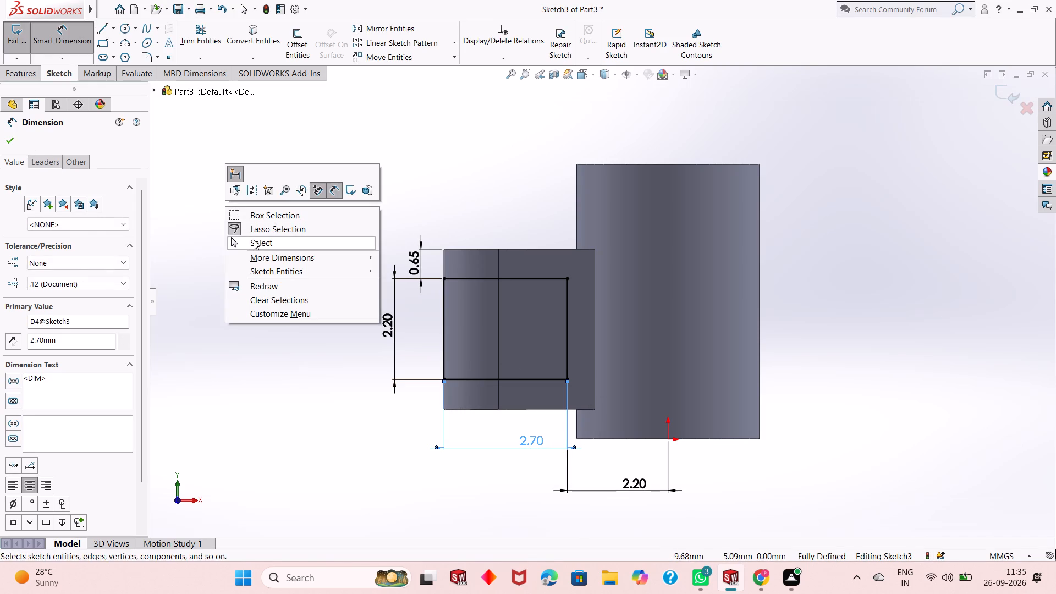
click(254, 240)
Cut-extrude the rectangle through the lug with a Blind depth of 3.50 mm to form a two-eared clevis.
middle_click(347, 274)
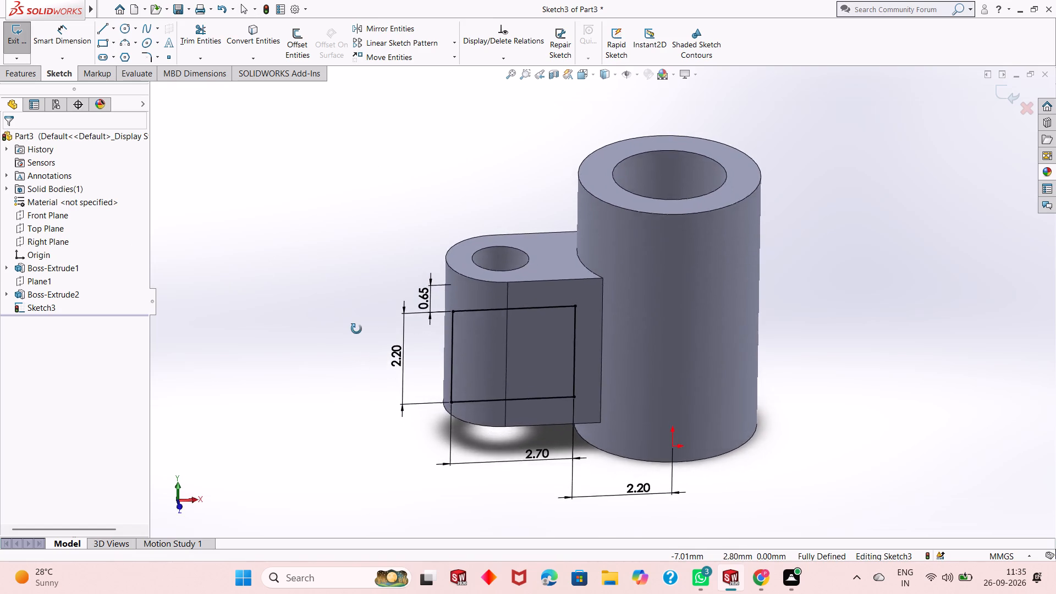
middle_drag(351, 276, 391, 296)
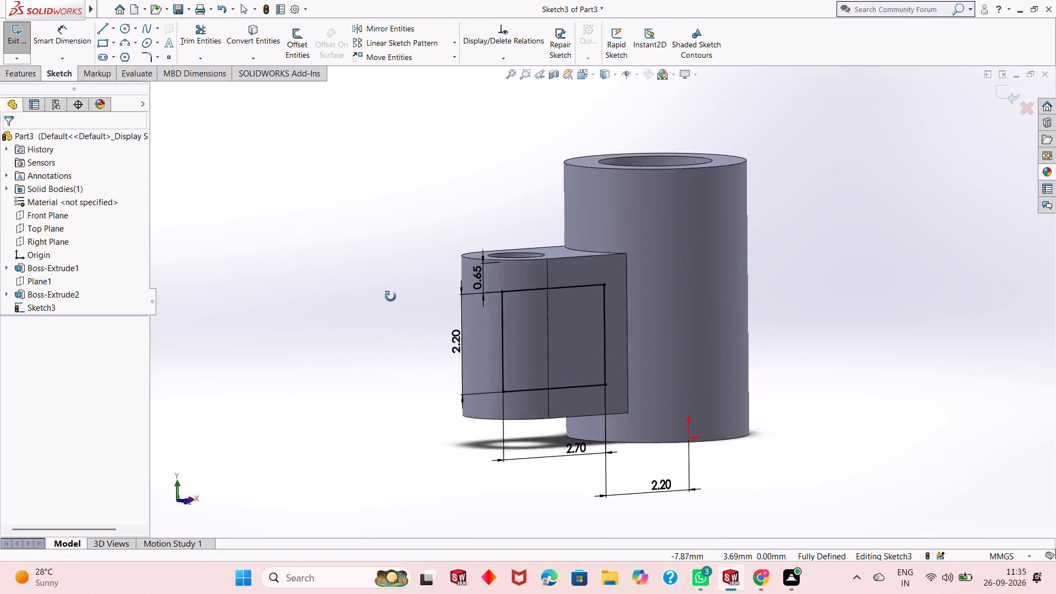
middle_drag(391, 296, 393, 326)
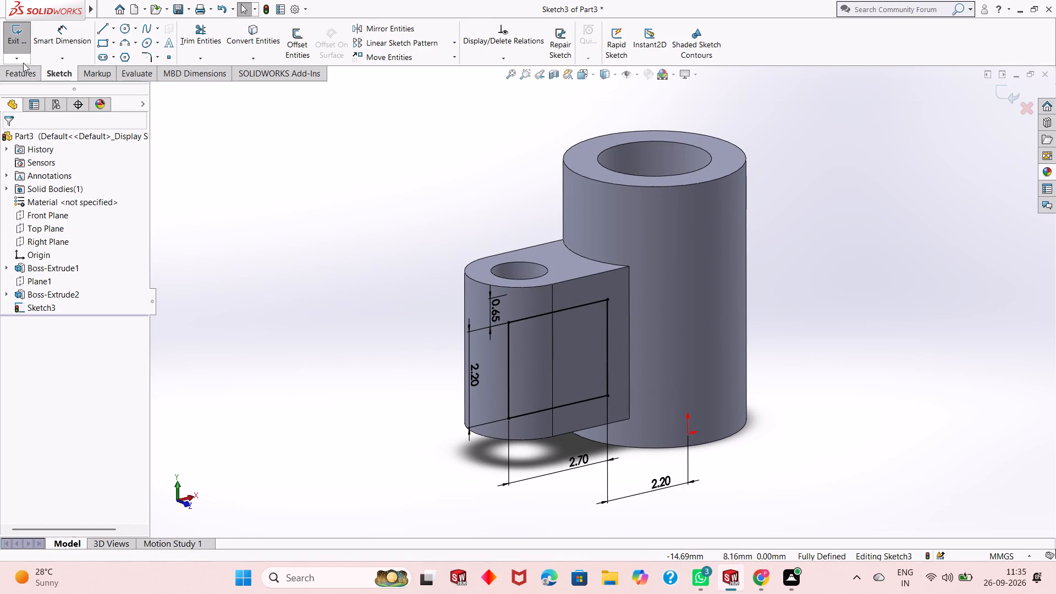
click(21, 76)
click(197, 50)
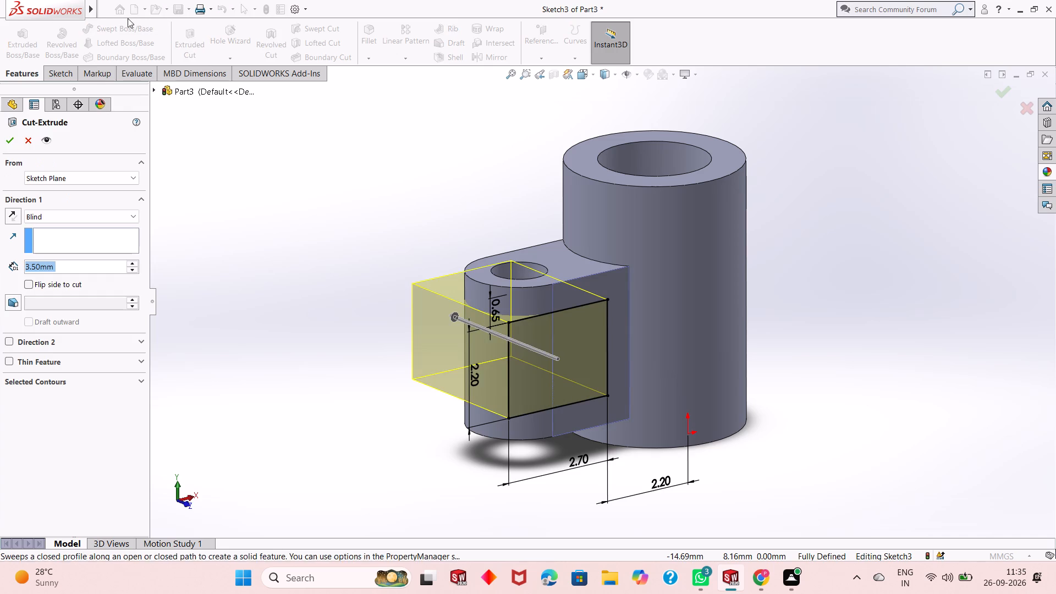
click(10, 140)
click(360, 232)
Examine the cut lug and cylinder from several angles.
middle_drag(555, 356, 515, 347)
scroll(515, 347, up, 1)
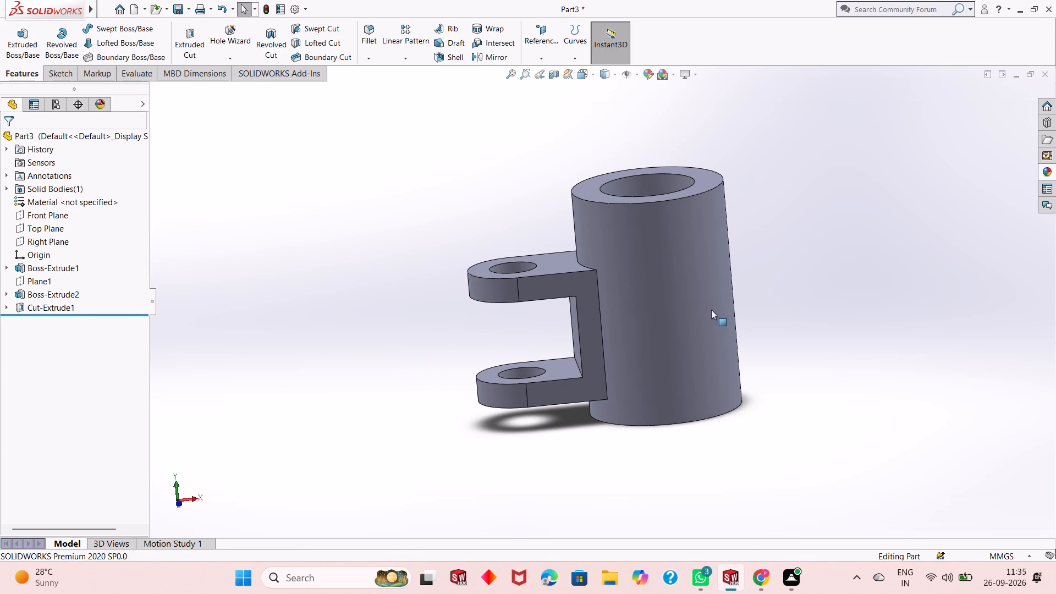
scroll(712, 311, down, 1)
scroll(587, 372, up, 1)
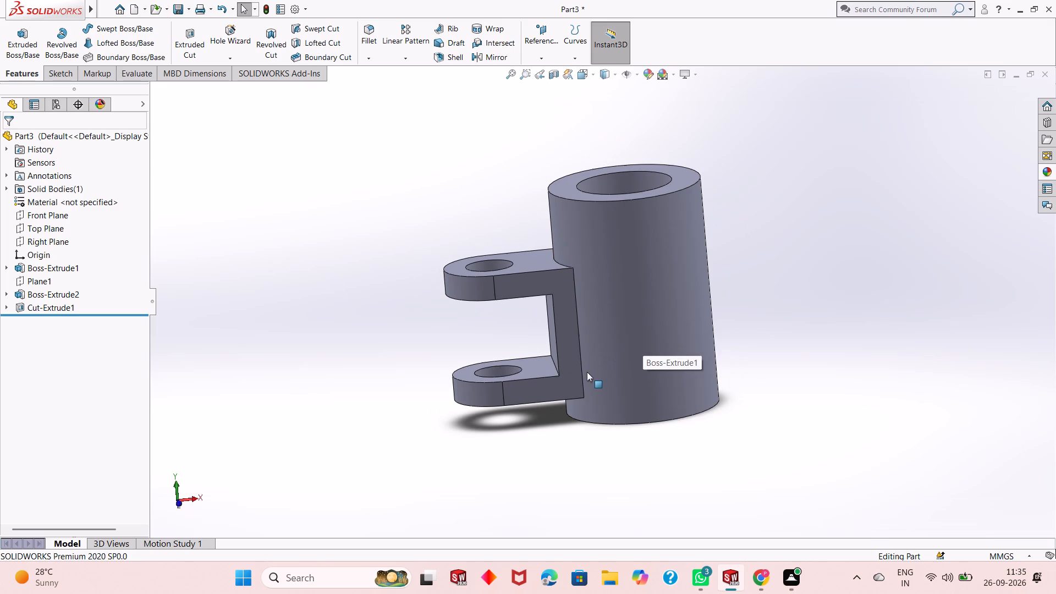
scroll(587, 342, down, 1)
scroll(588, 341, up, 1)
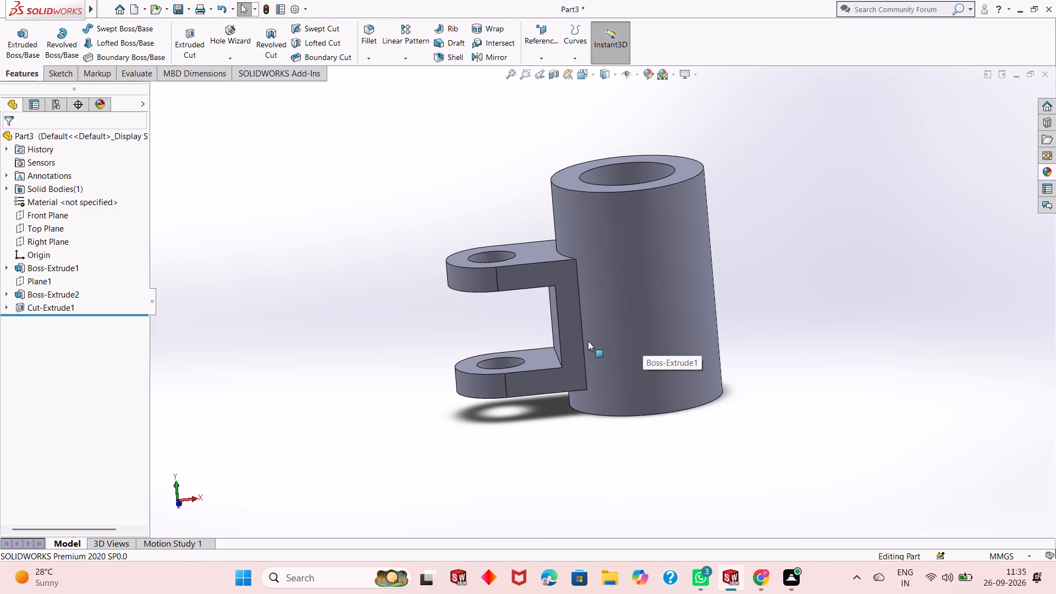
middle_drag(588, 341, 585, 328)
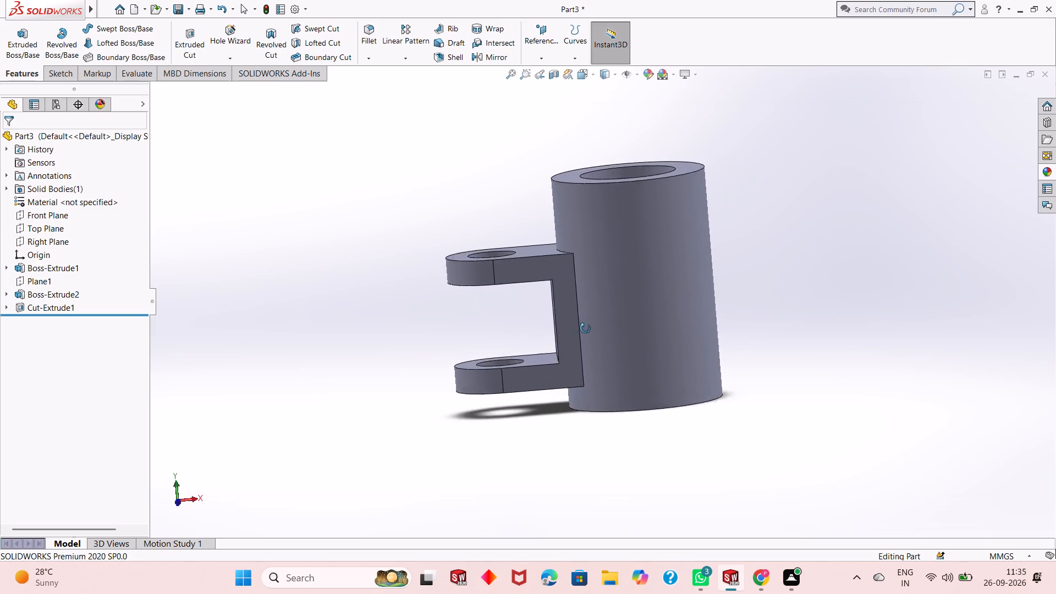
middle_drag(585, 328, 697, 277)
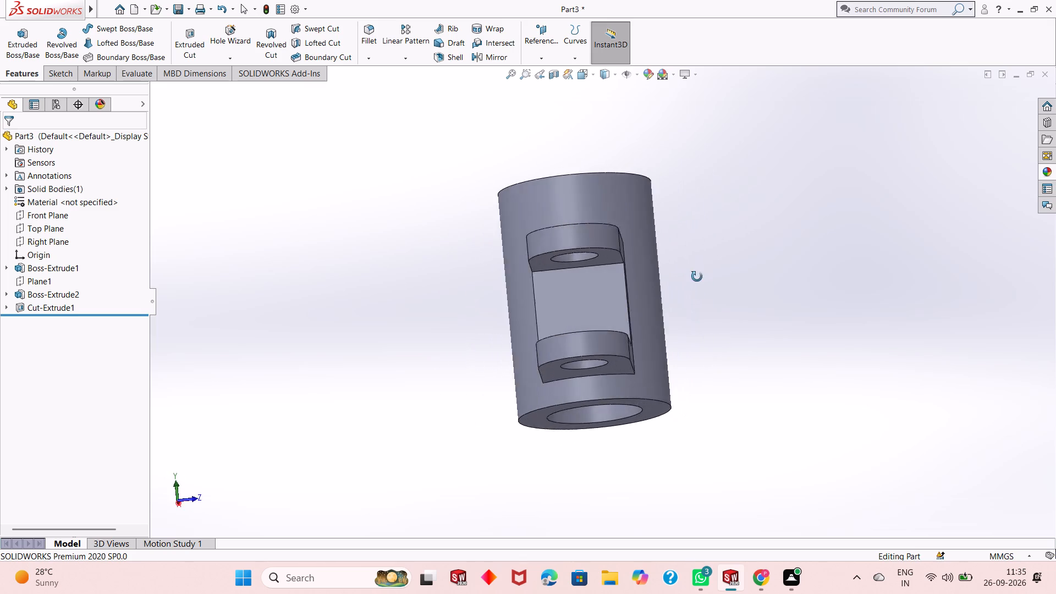
middle_drag(697, 277, 616, 389)
scroll(616, 389, up, 2)
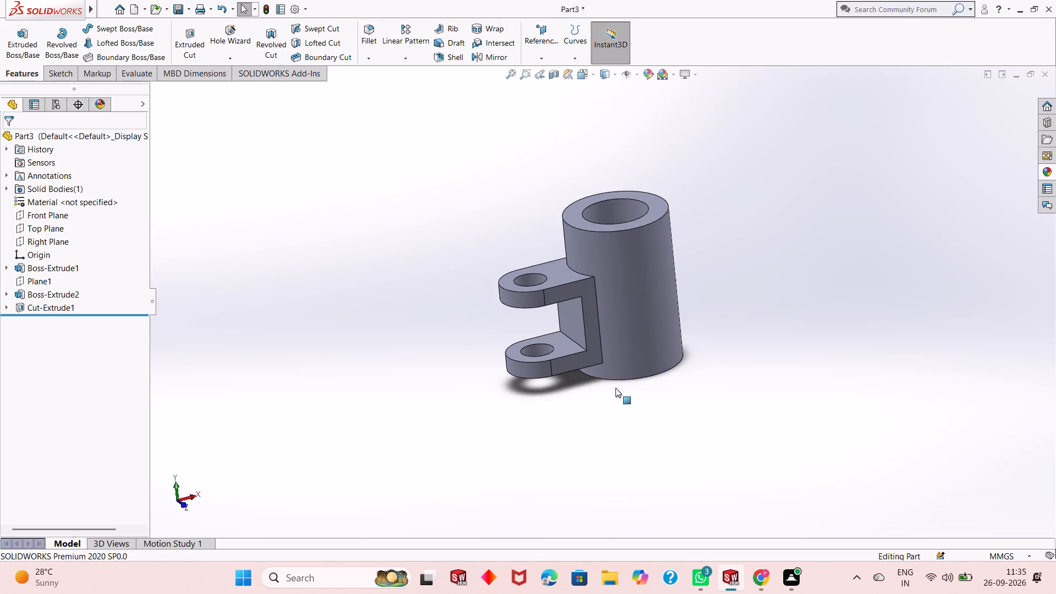
scroll(615, 388, up, 1)
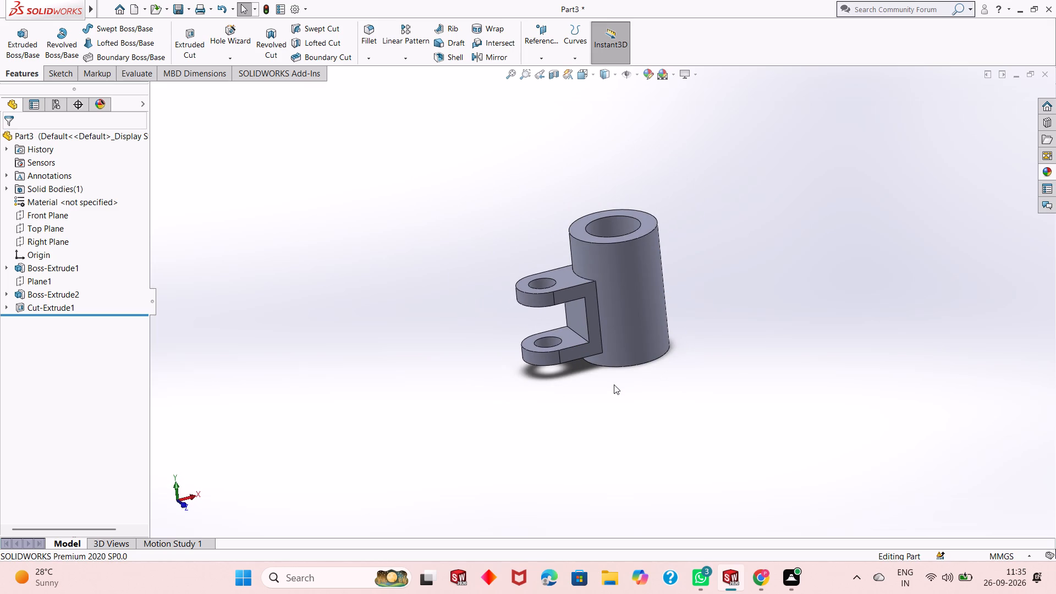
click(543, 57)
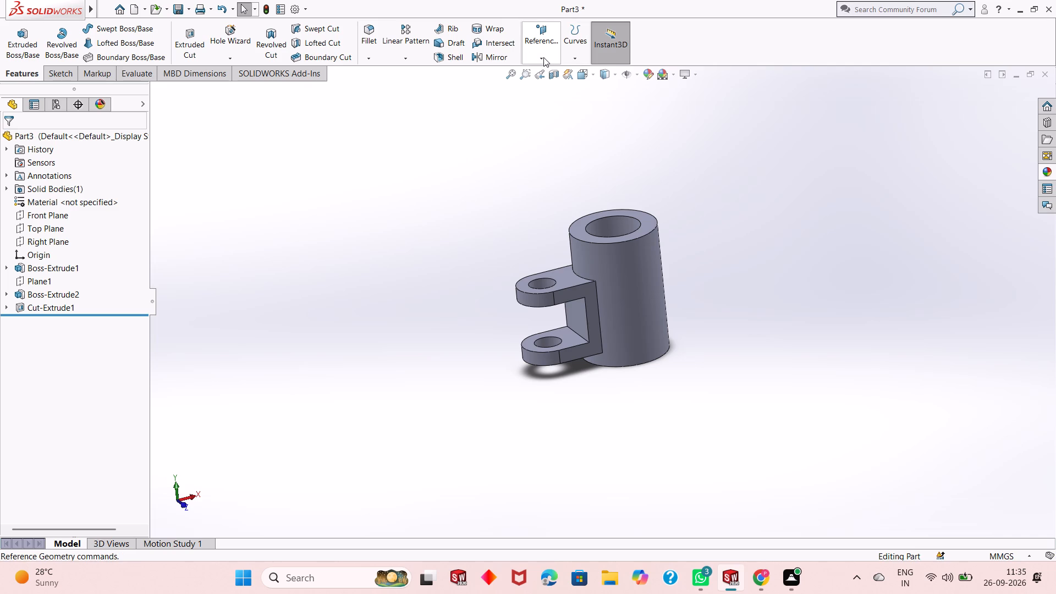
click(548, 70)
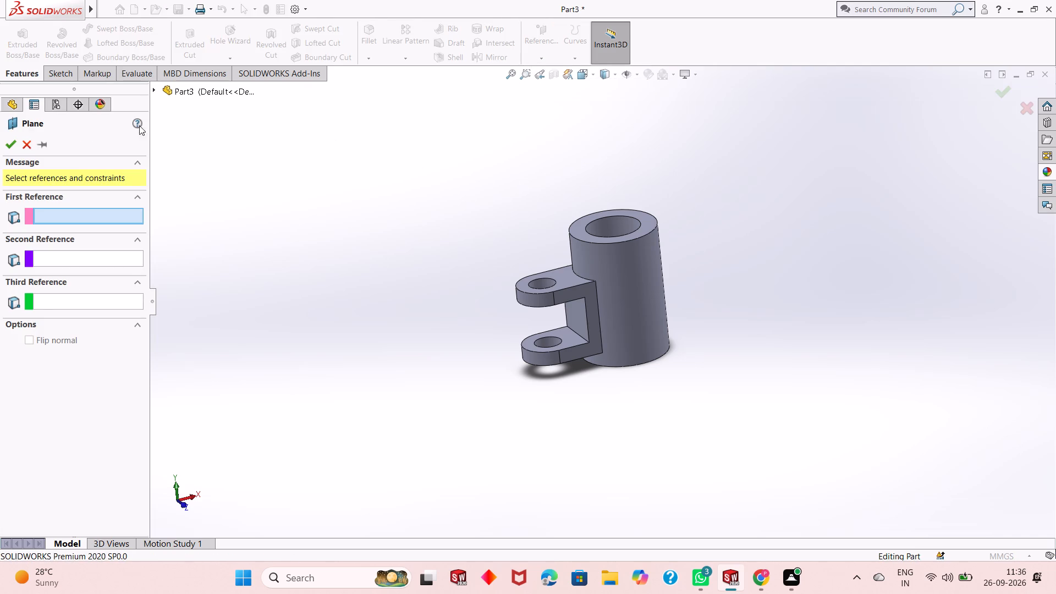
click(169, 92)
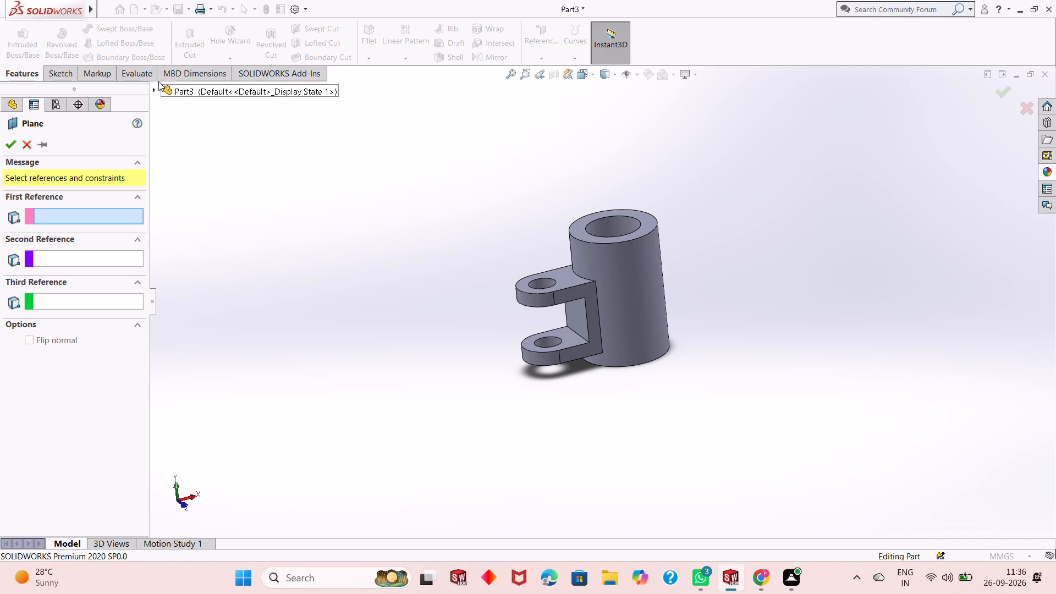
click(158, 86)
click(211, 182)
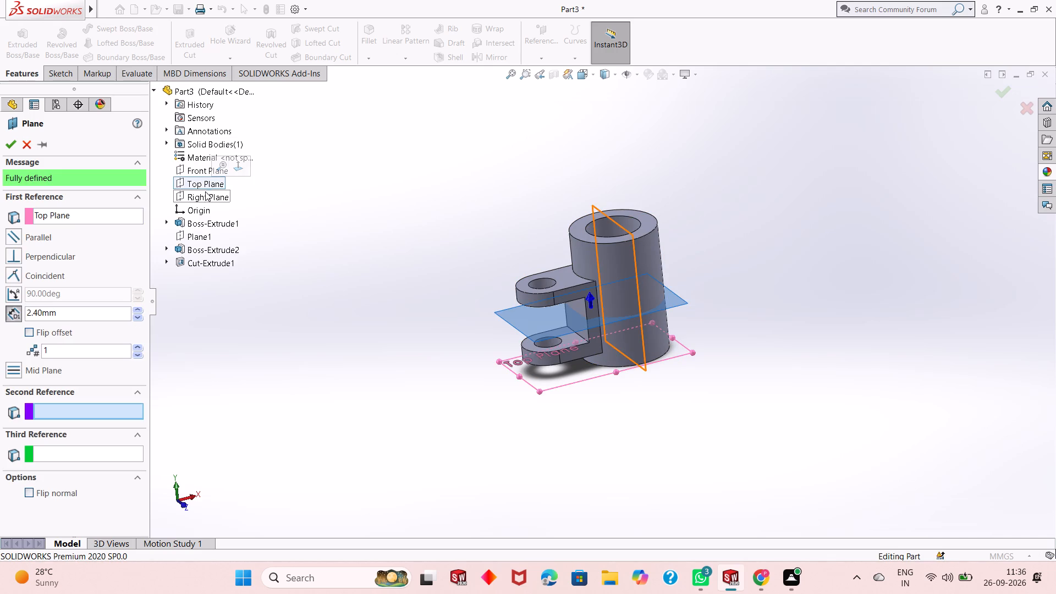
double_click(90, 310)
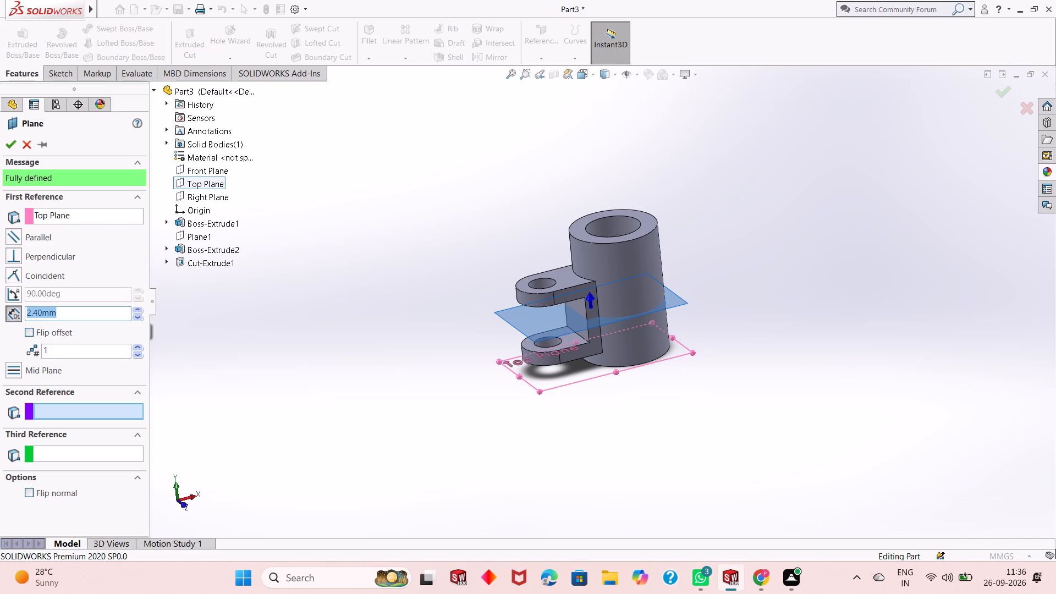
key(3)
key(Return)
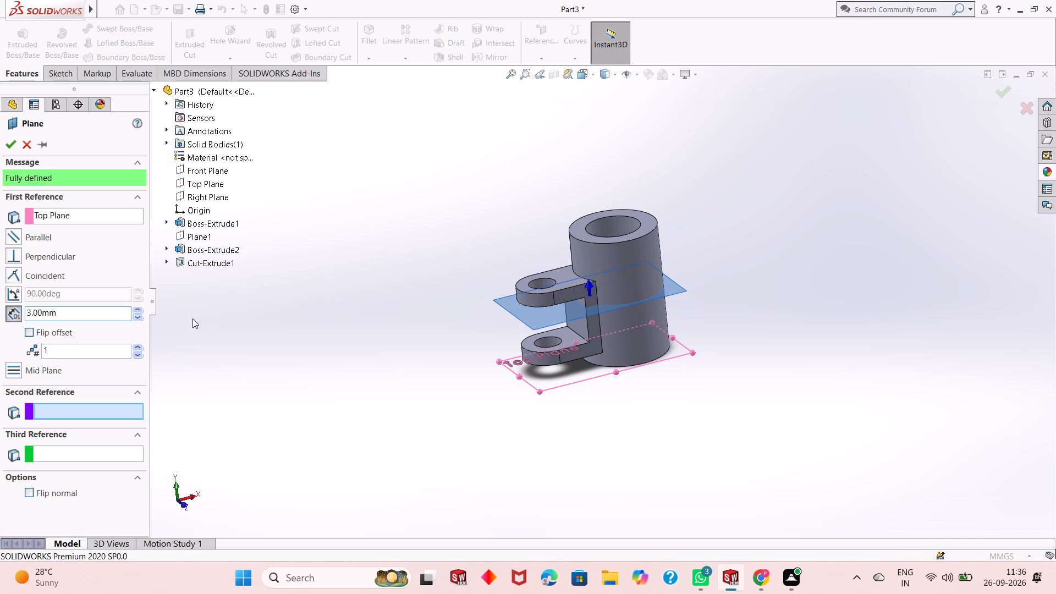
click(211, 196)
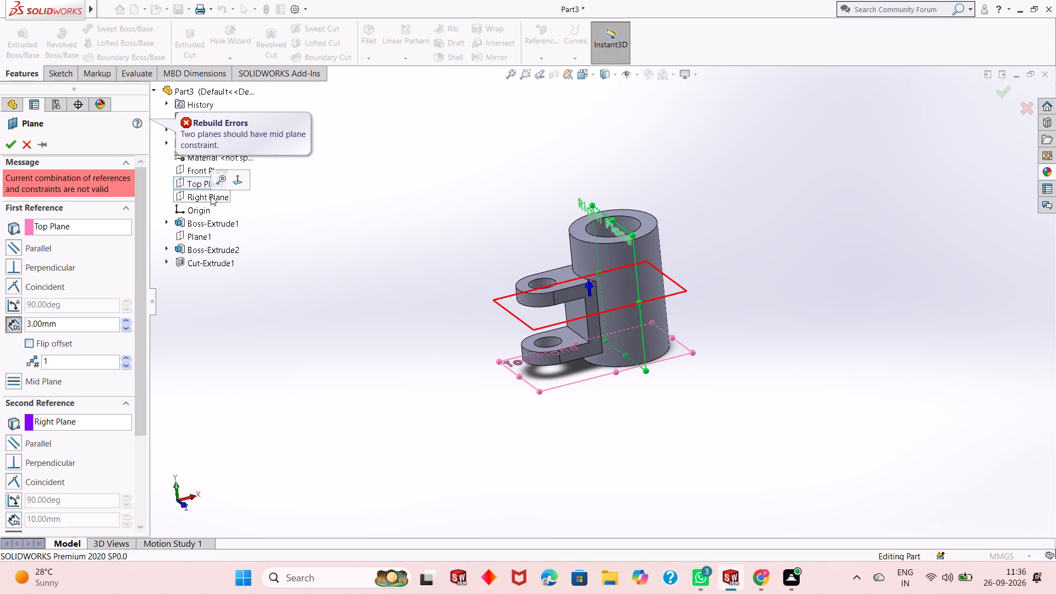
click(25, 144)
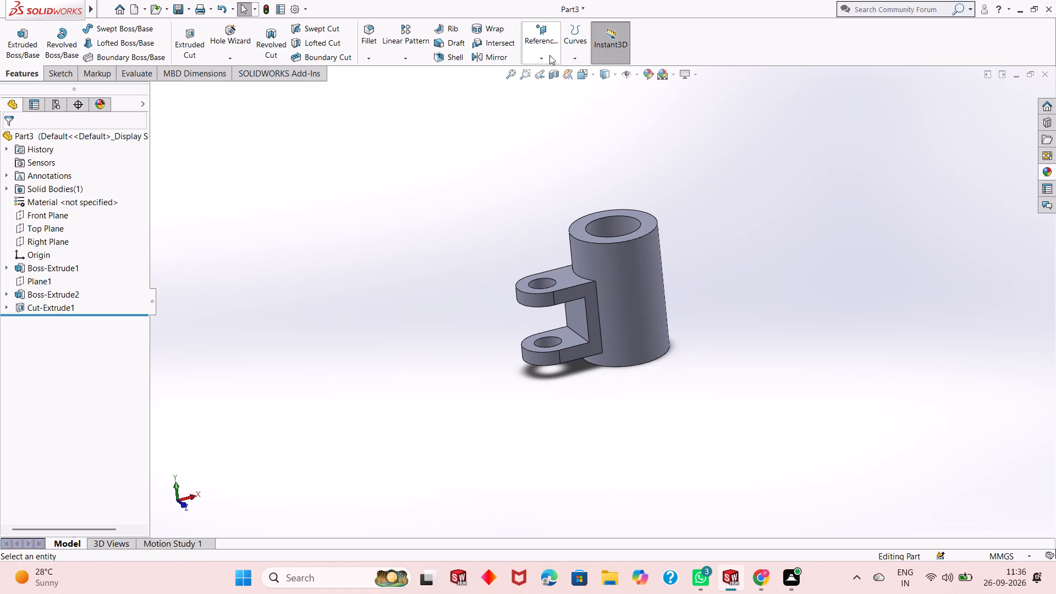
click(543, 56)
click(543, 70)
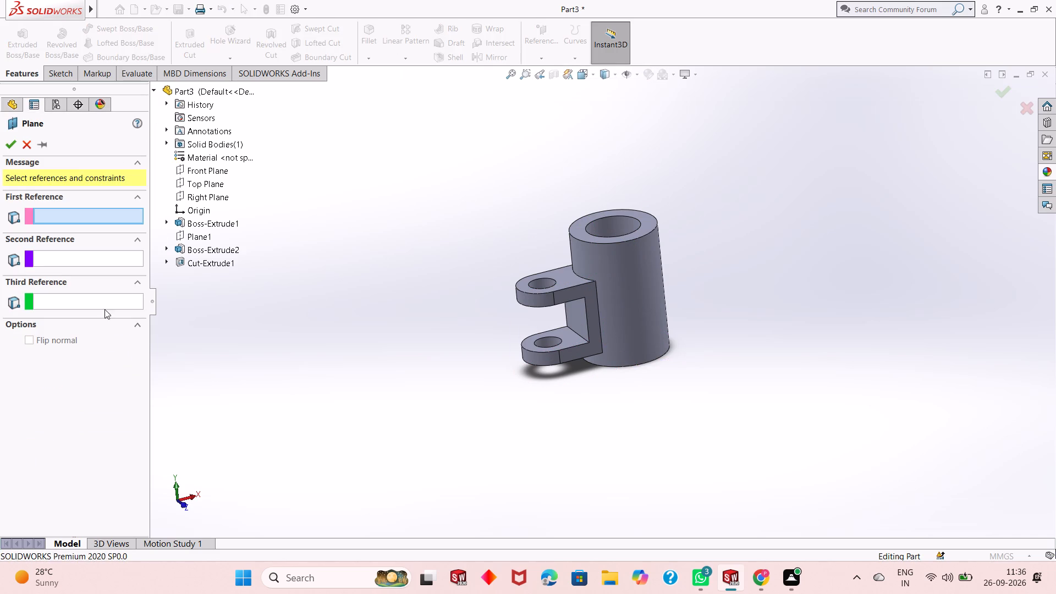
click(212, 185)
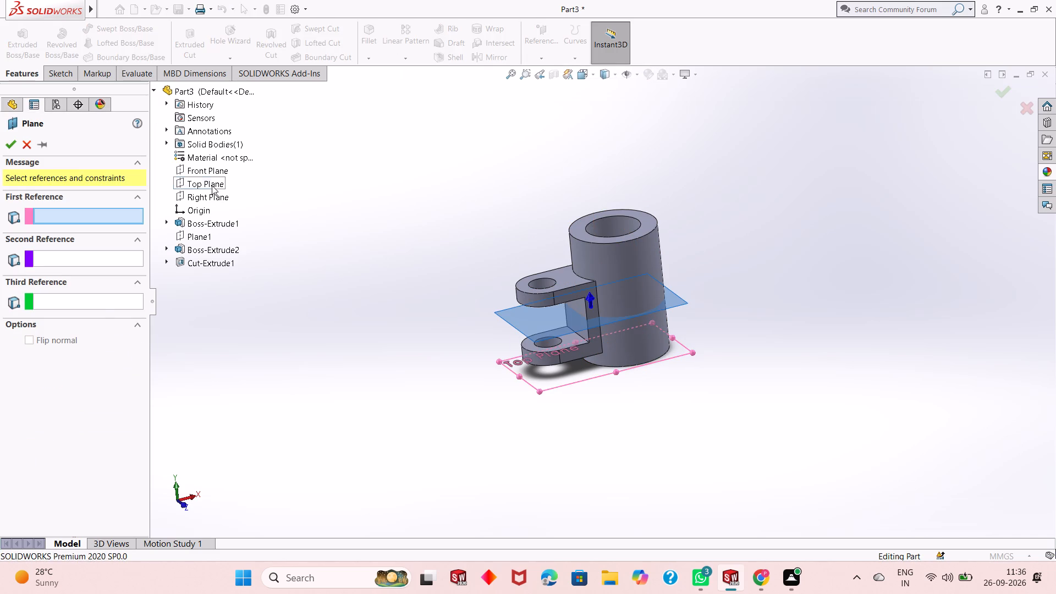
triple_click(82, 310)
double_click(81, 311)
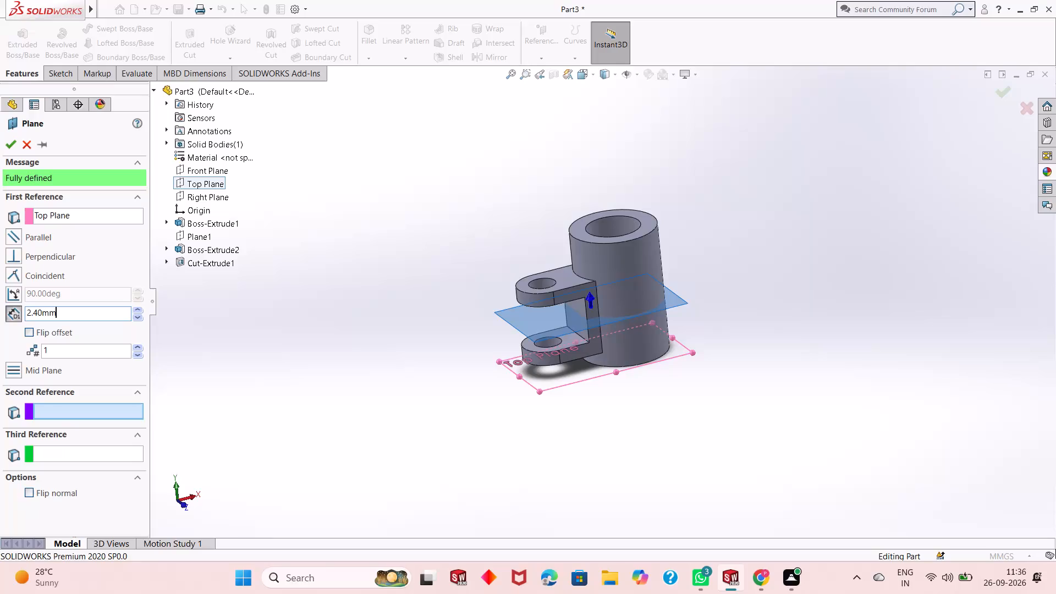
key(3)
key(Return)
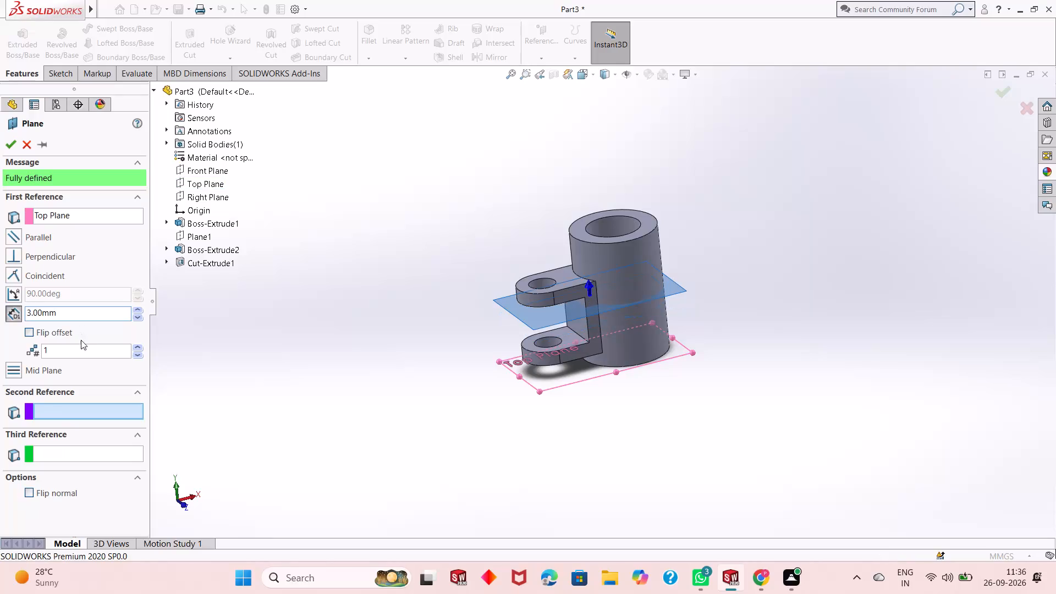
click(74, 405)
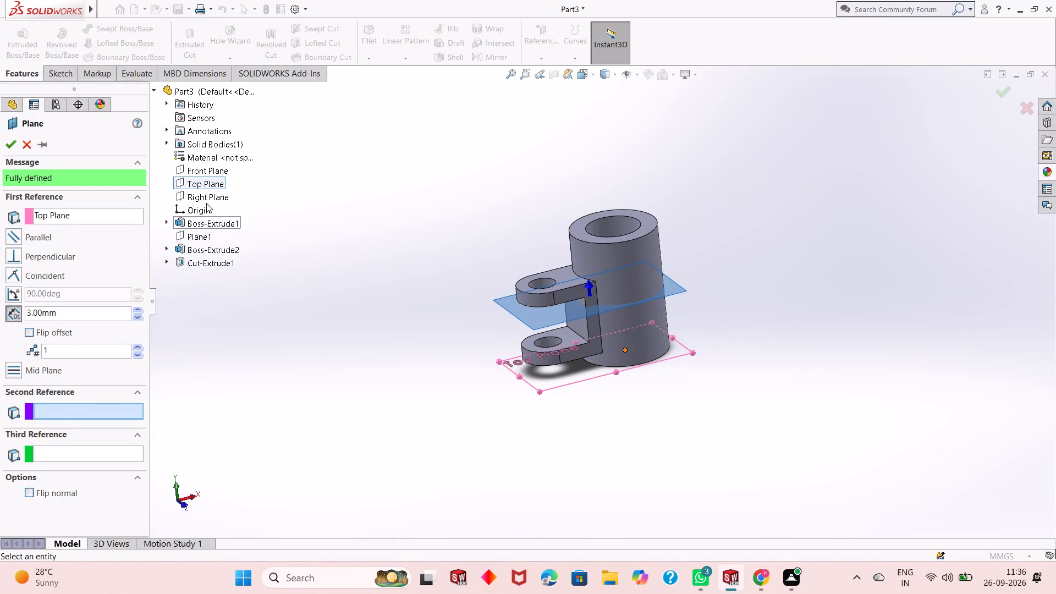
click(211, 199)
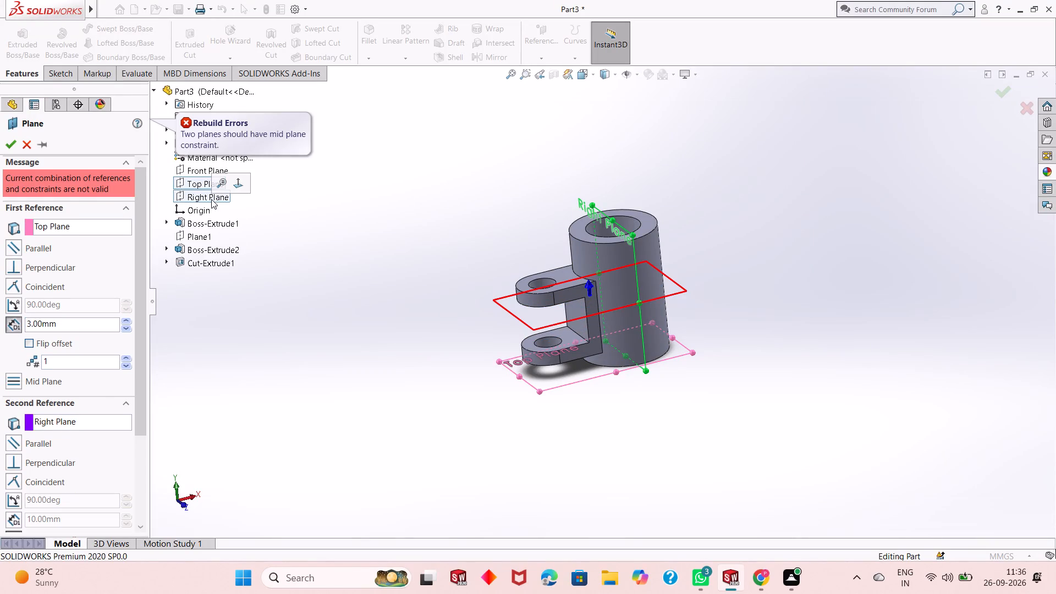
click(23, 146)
Start a new reference plane with the Top Plane as its first reference.
click(540, 39)
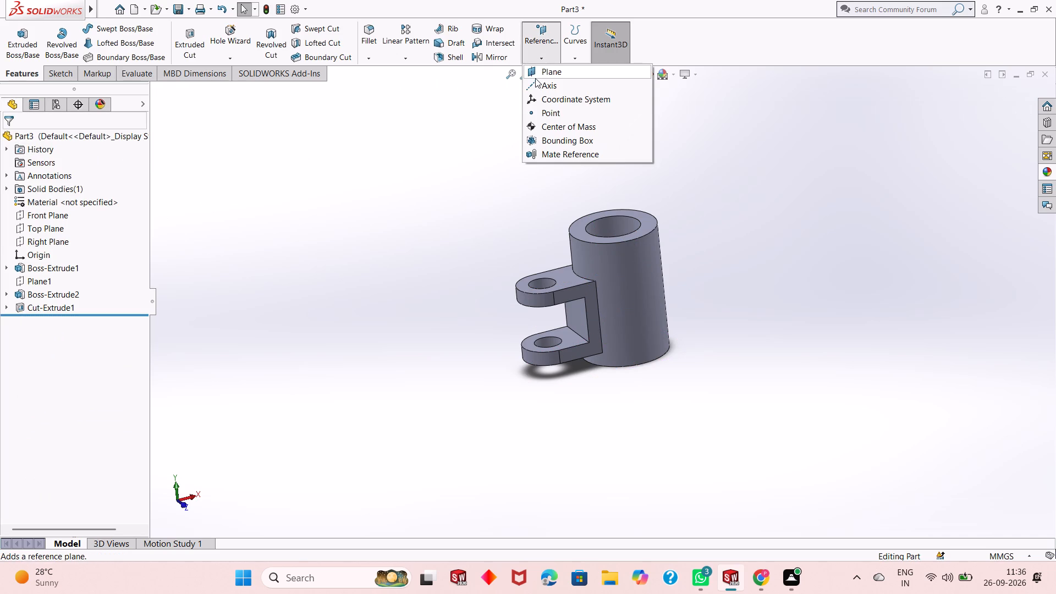
click(539, 70)
click(206, 178)
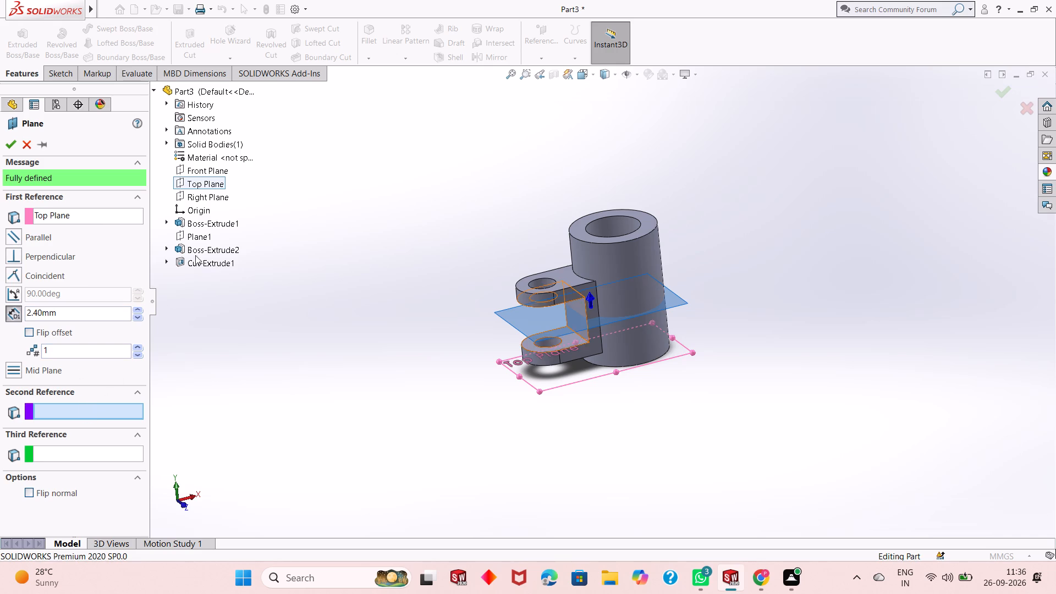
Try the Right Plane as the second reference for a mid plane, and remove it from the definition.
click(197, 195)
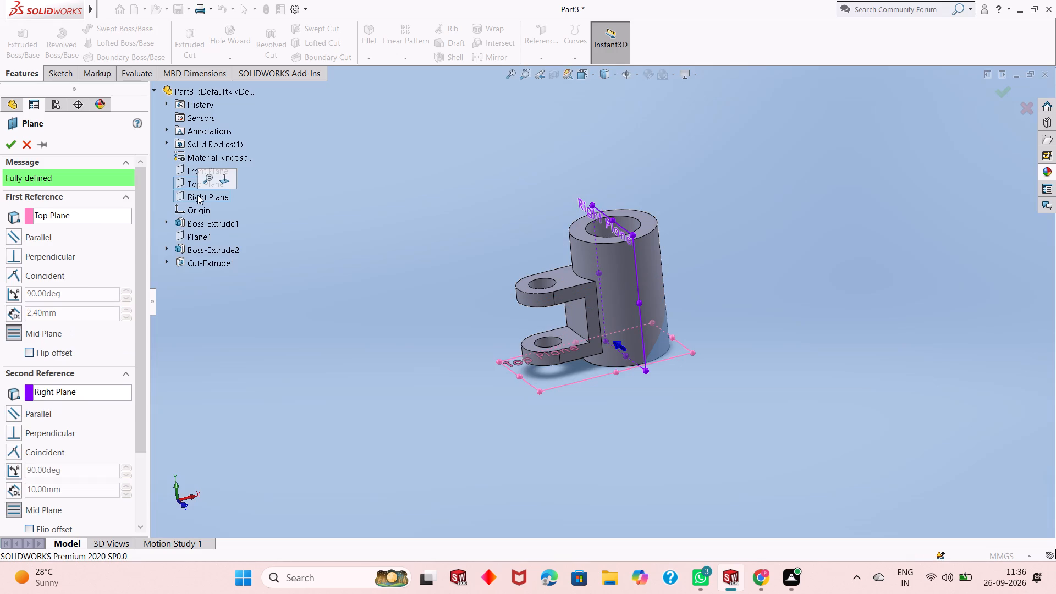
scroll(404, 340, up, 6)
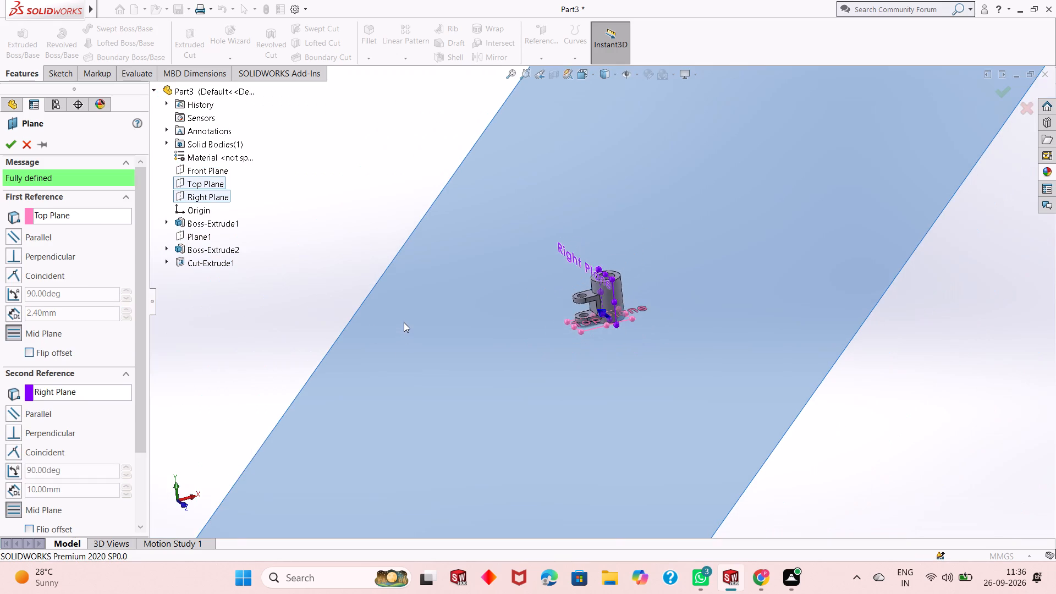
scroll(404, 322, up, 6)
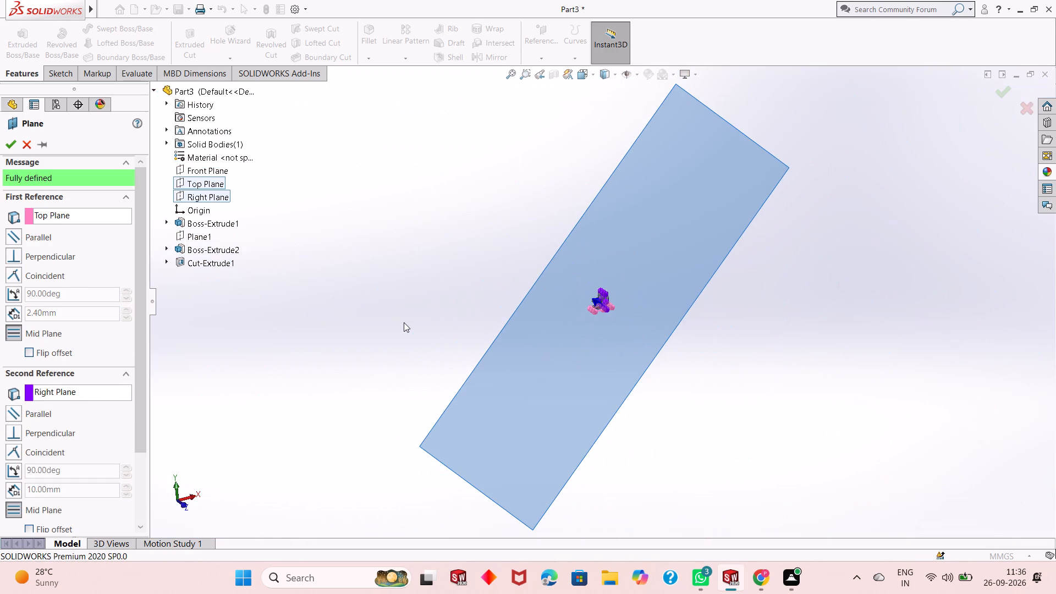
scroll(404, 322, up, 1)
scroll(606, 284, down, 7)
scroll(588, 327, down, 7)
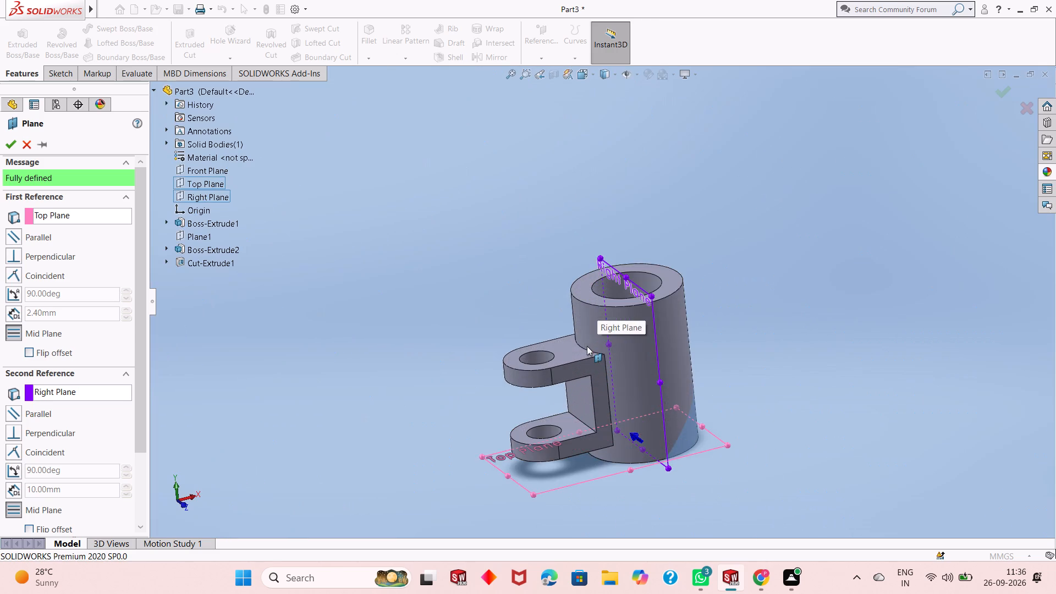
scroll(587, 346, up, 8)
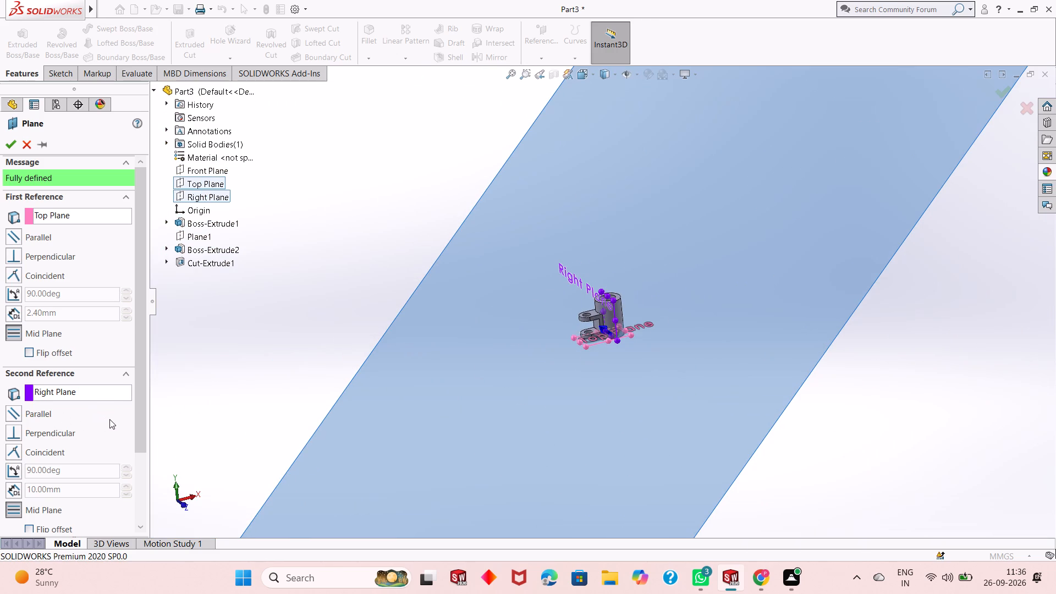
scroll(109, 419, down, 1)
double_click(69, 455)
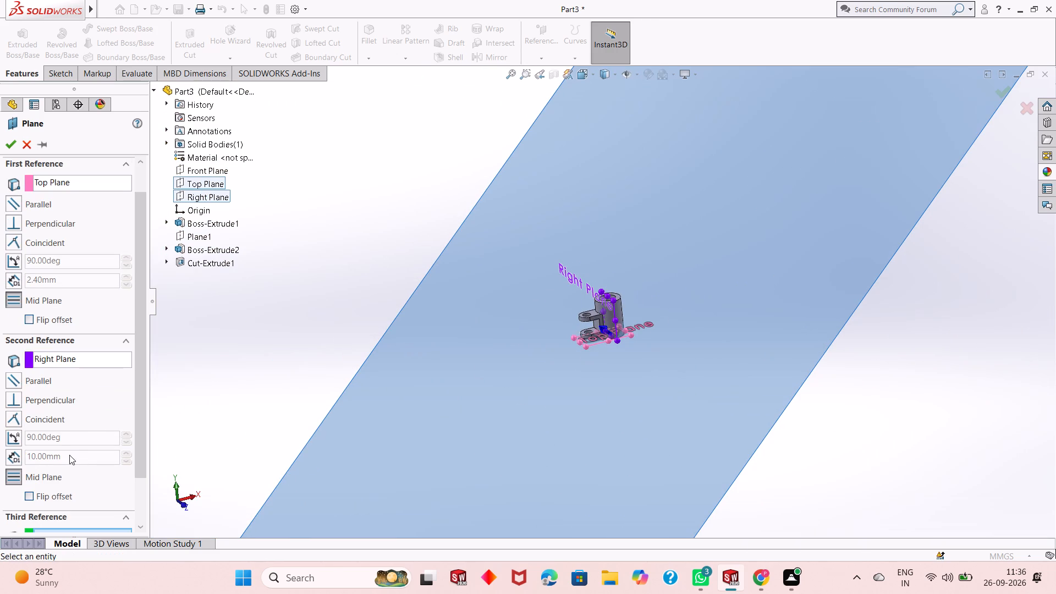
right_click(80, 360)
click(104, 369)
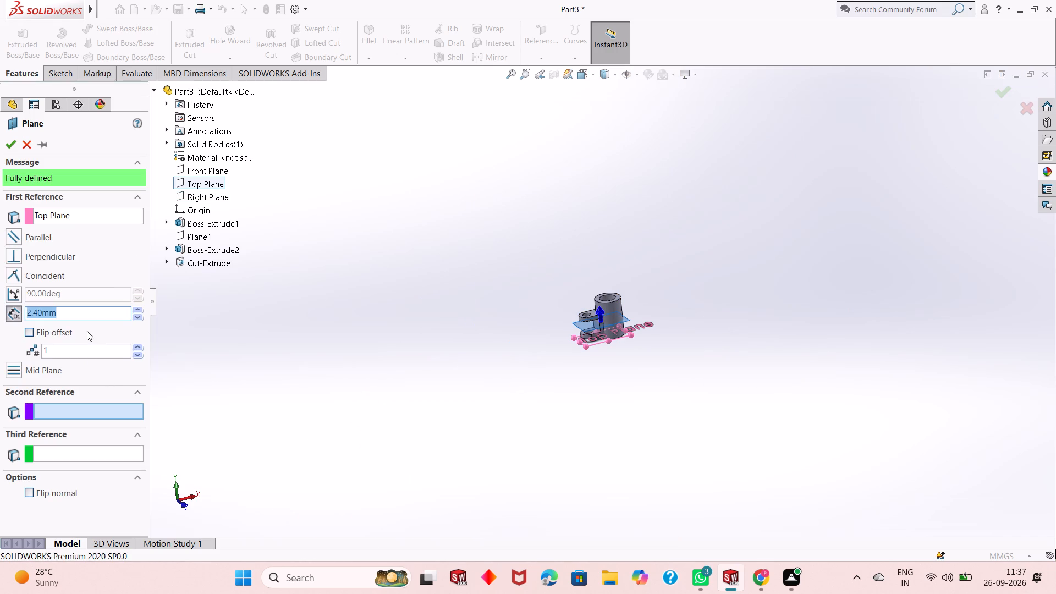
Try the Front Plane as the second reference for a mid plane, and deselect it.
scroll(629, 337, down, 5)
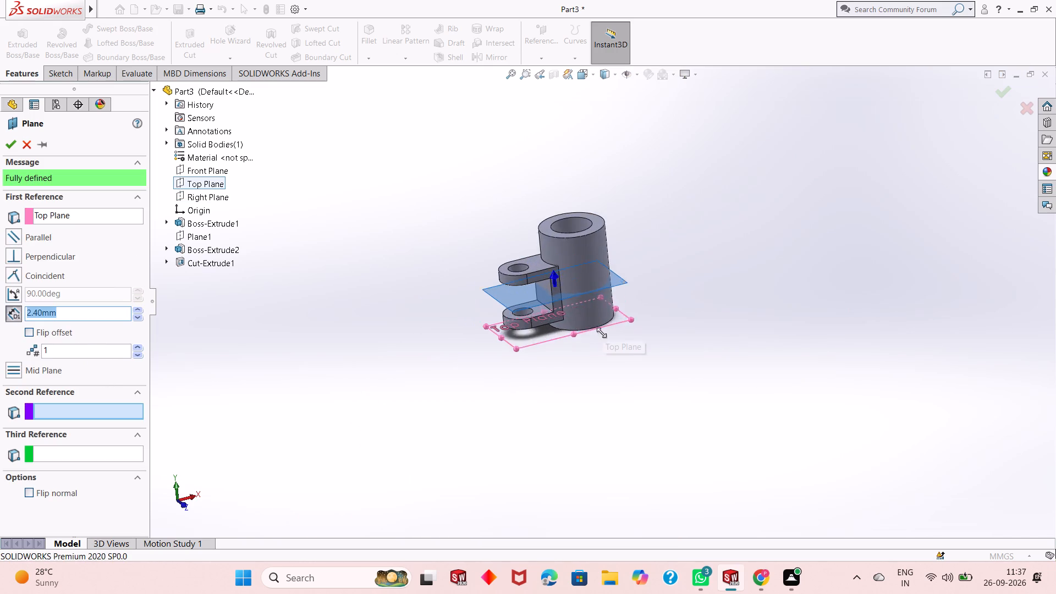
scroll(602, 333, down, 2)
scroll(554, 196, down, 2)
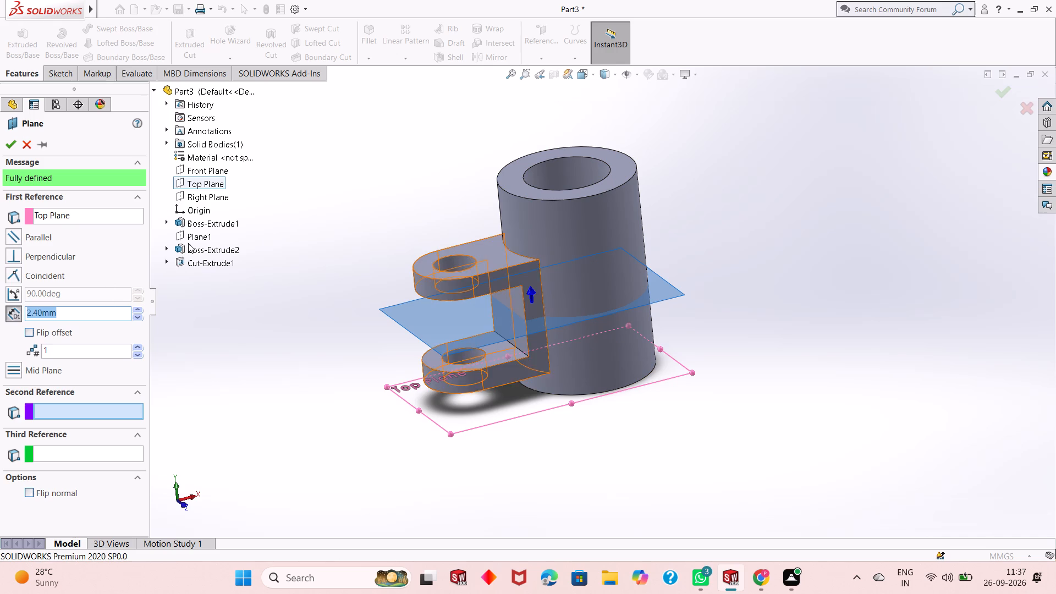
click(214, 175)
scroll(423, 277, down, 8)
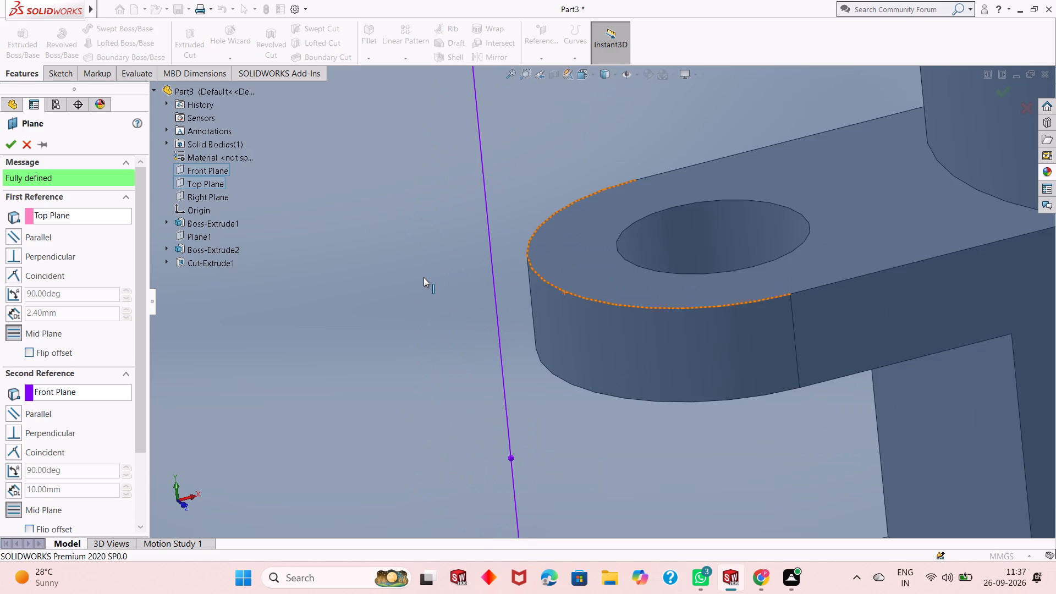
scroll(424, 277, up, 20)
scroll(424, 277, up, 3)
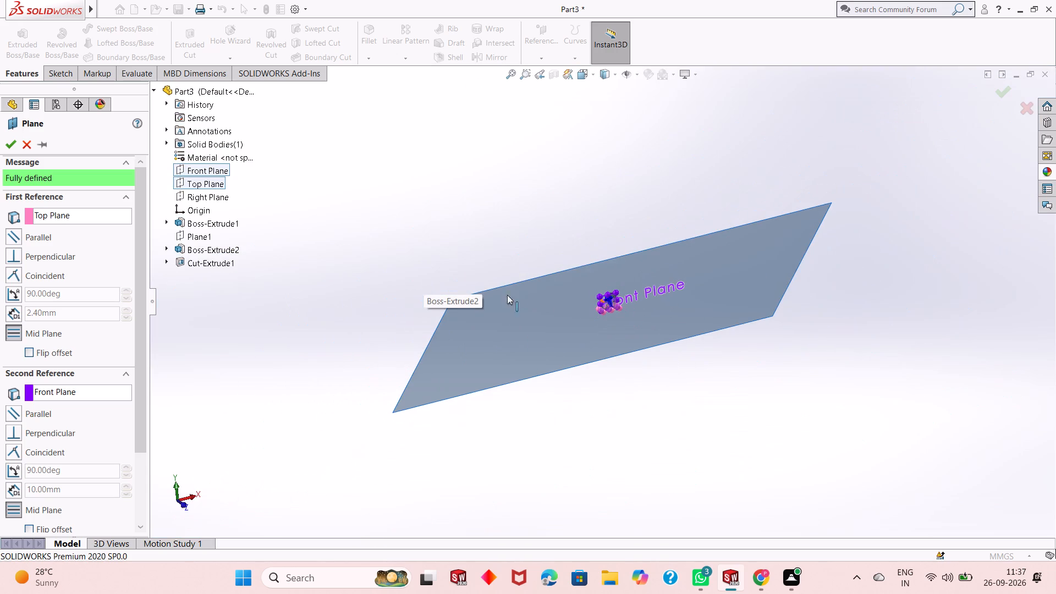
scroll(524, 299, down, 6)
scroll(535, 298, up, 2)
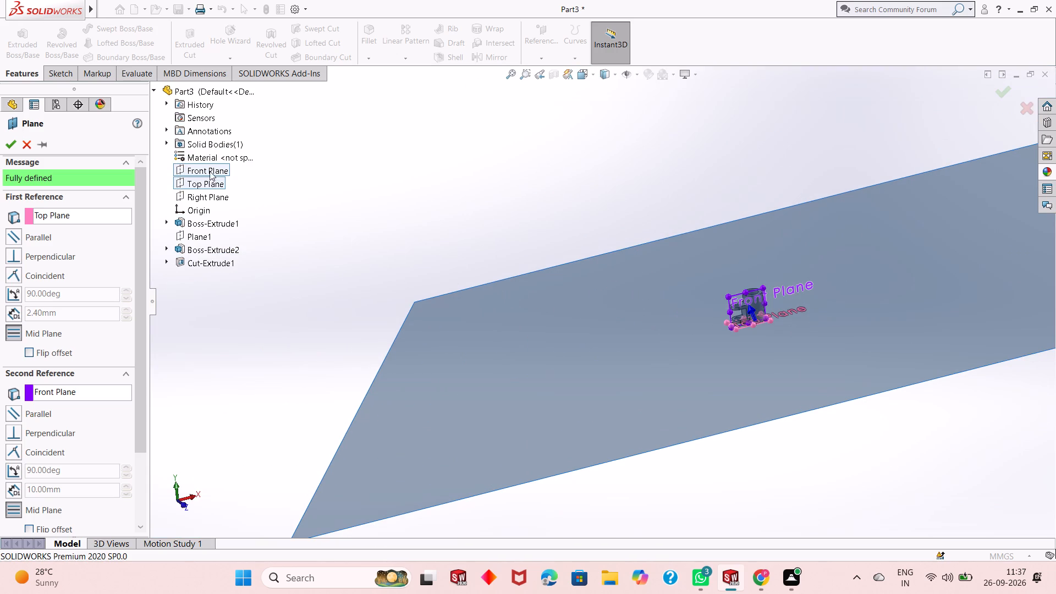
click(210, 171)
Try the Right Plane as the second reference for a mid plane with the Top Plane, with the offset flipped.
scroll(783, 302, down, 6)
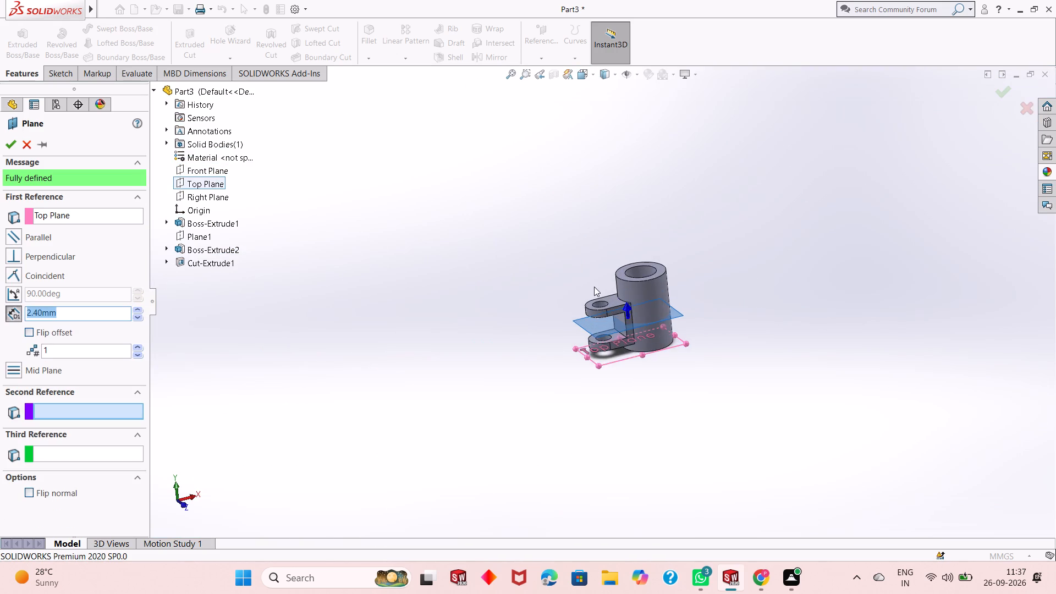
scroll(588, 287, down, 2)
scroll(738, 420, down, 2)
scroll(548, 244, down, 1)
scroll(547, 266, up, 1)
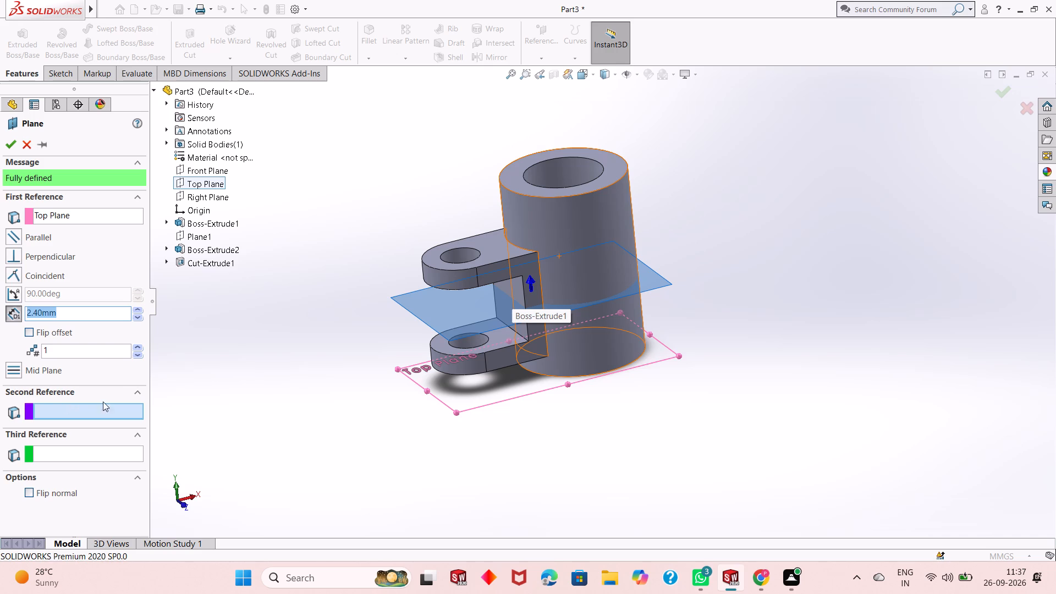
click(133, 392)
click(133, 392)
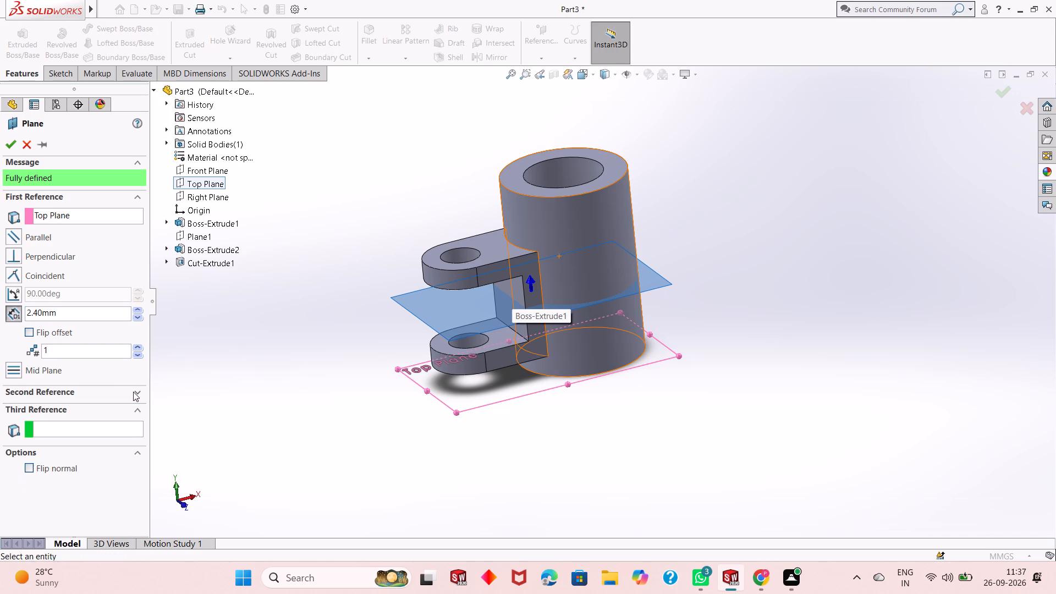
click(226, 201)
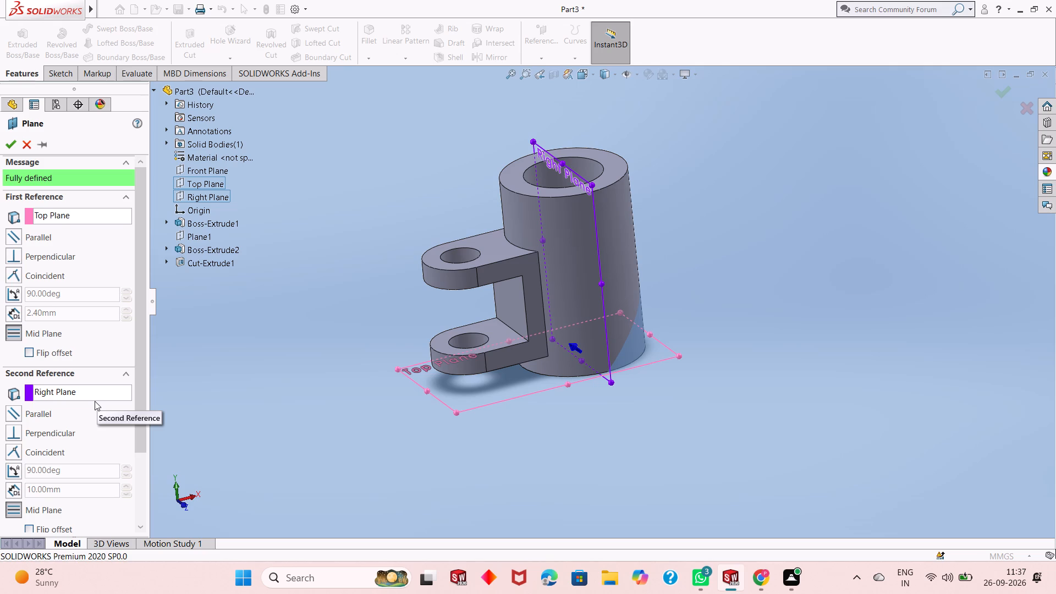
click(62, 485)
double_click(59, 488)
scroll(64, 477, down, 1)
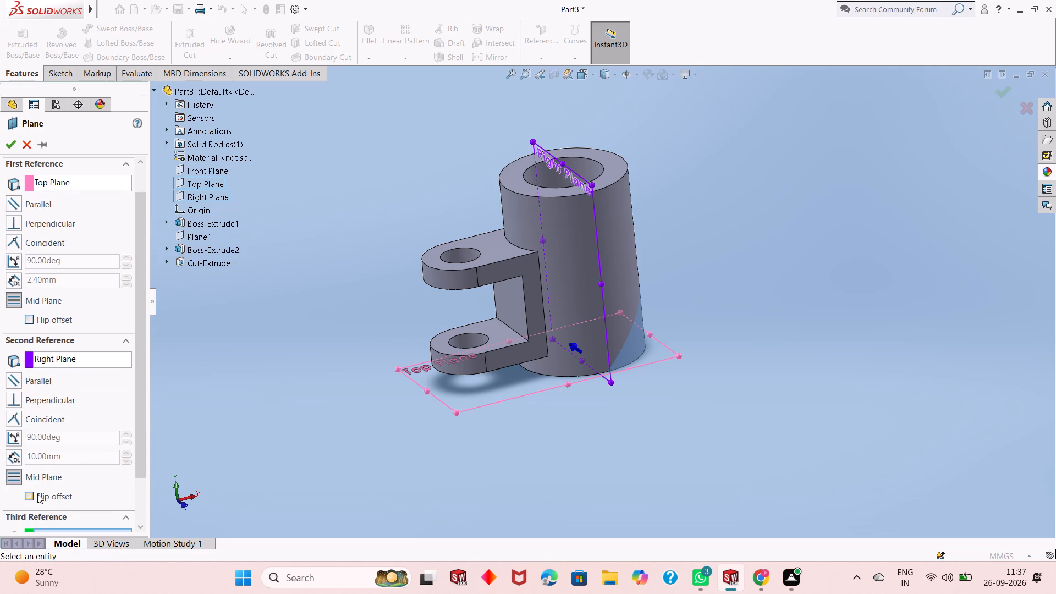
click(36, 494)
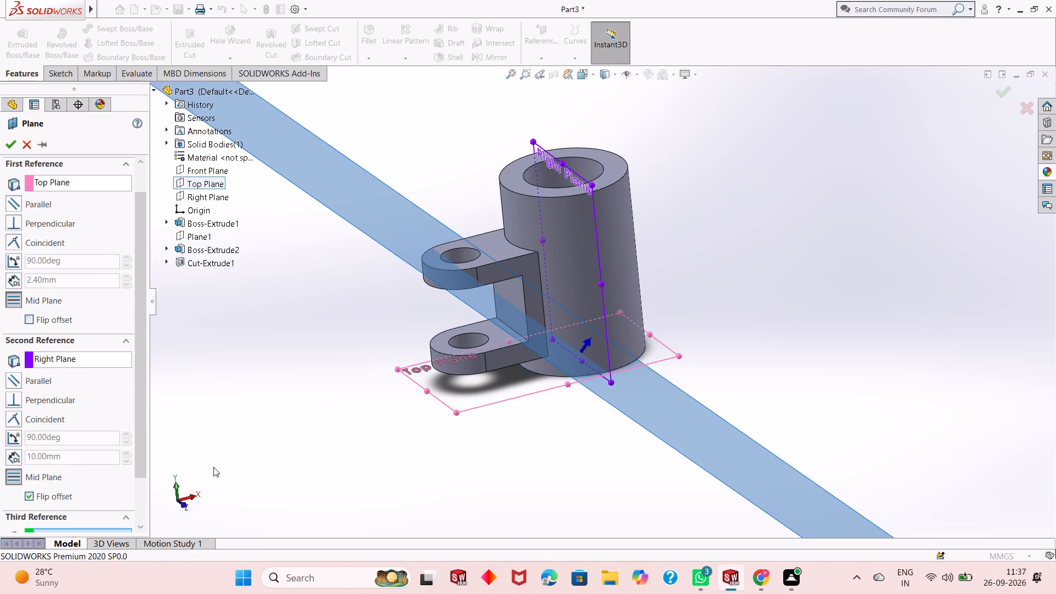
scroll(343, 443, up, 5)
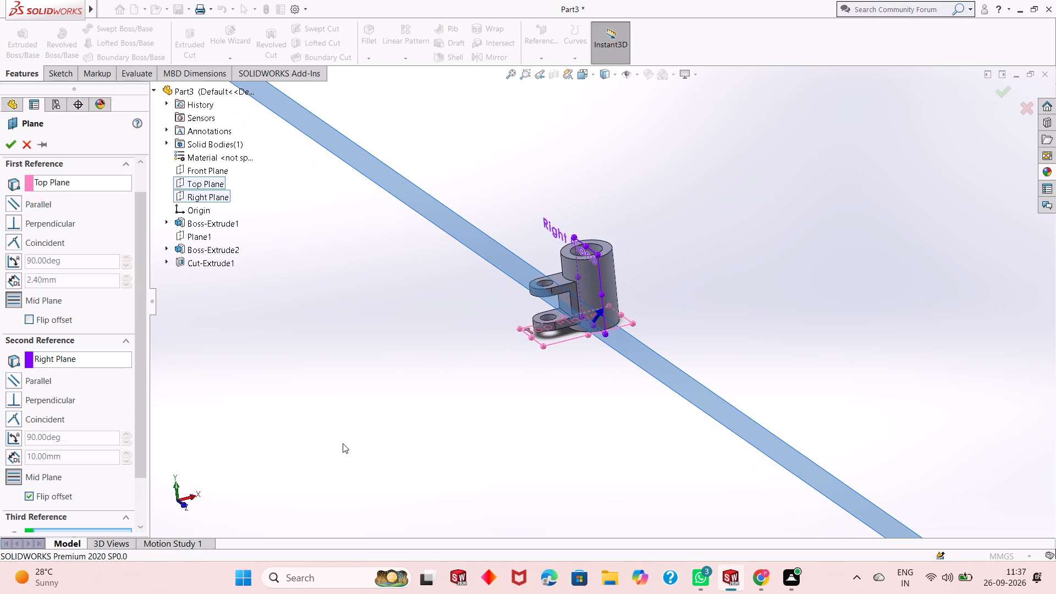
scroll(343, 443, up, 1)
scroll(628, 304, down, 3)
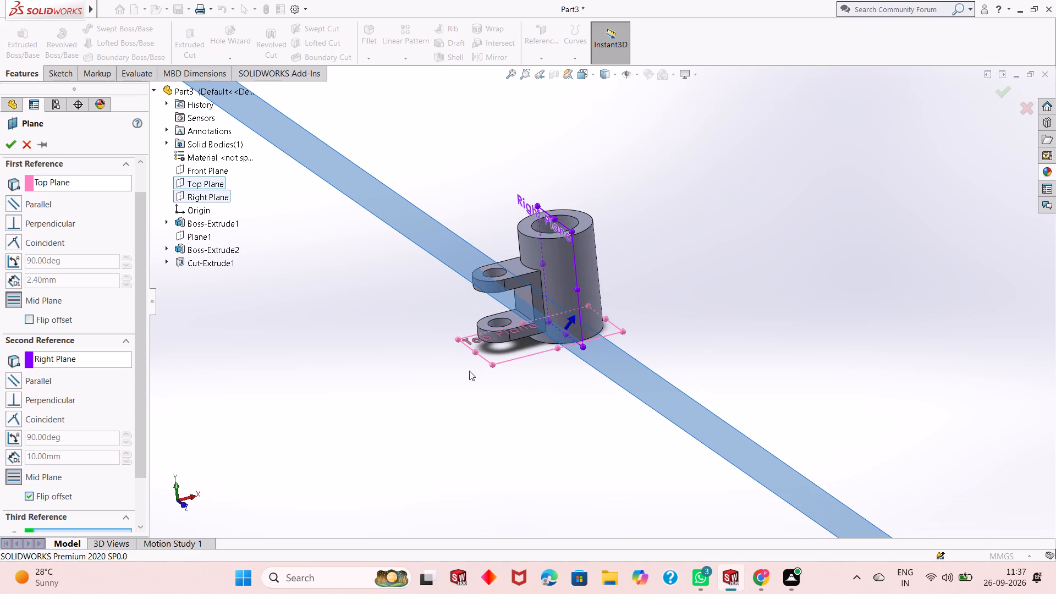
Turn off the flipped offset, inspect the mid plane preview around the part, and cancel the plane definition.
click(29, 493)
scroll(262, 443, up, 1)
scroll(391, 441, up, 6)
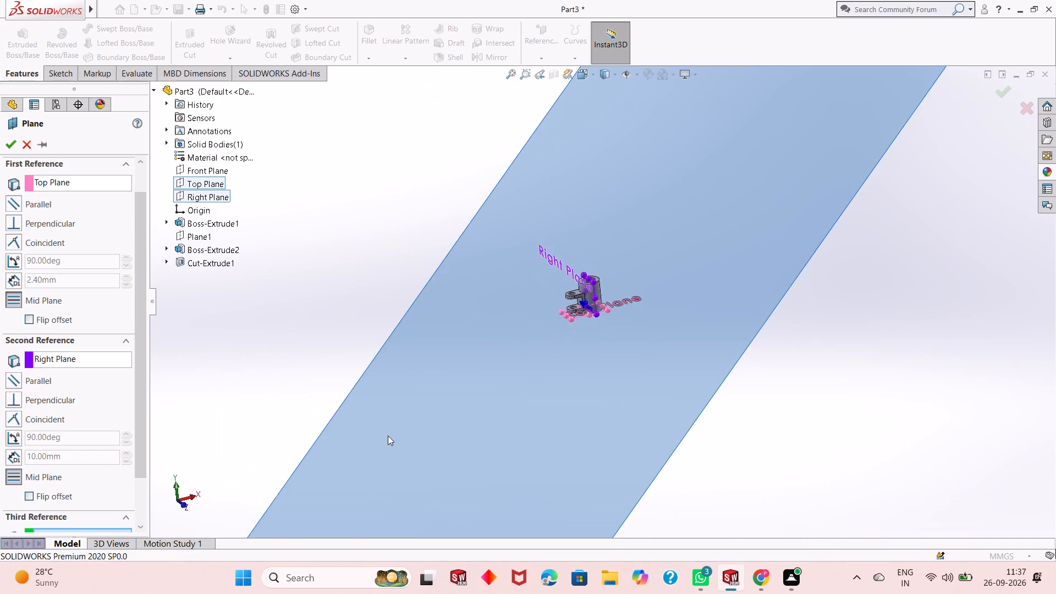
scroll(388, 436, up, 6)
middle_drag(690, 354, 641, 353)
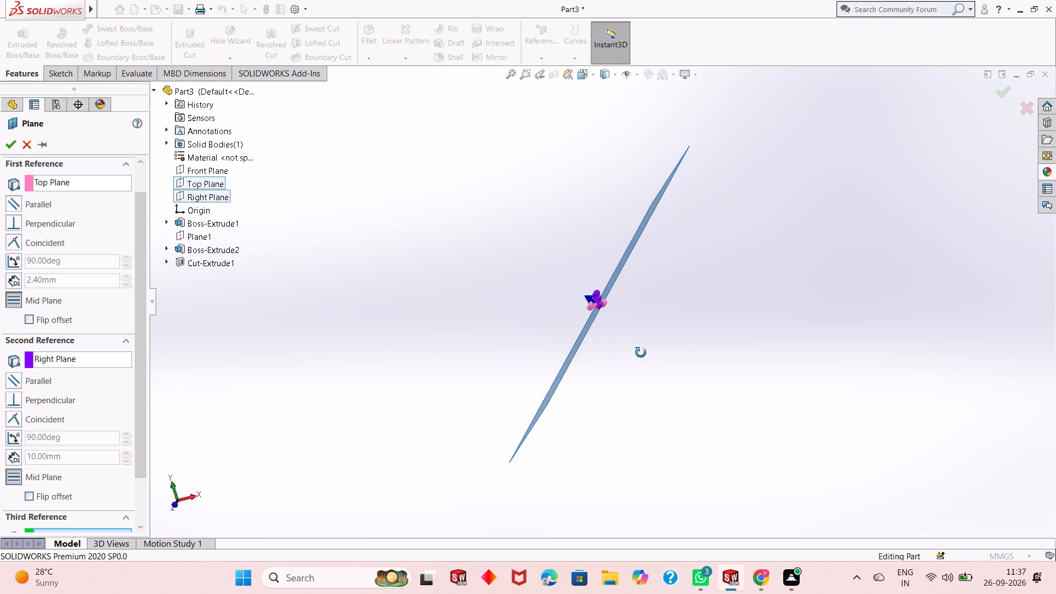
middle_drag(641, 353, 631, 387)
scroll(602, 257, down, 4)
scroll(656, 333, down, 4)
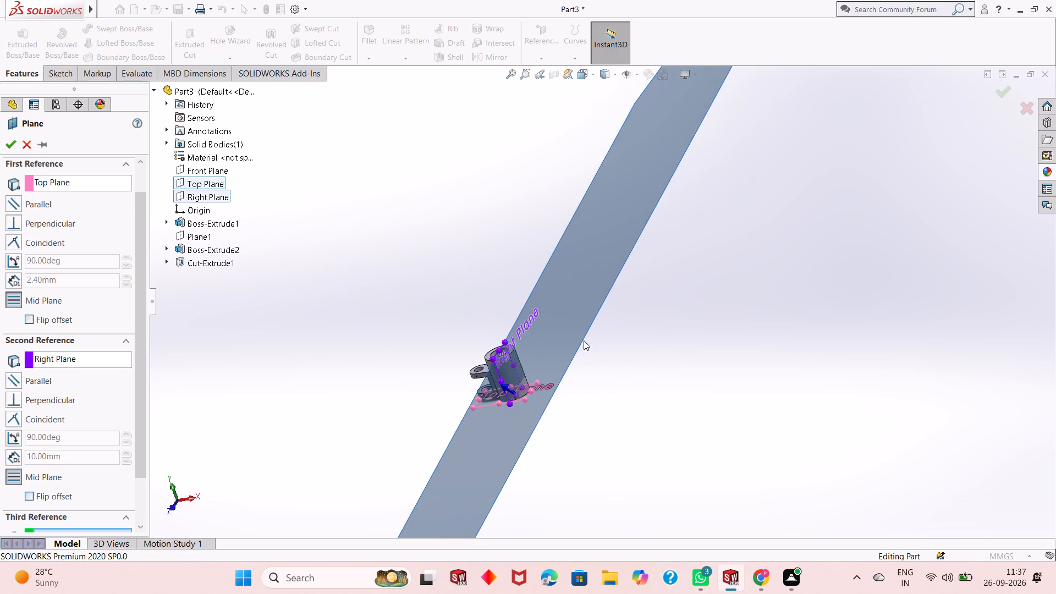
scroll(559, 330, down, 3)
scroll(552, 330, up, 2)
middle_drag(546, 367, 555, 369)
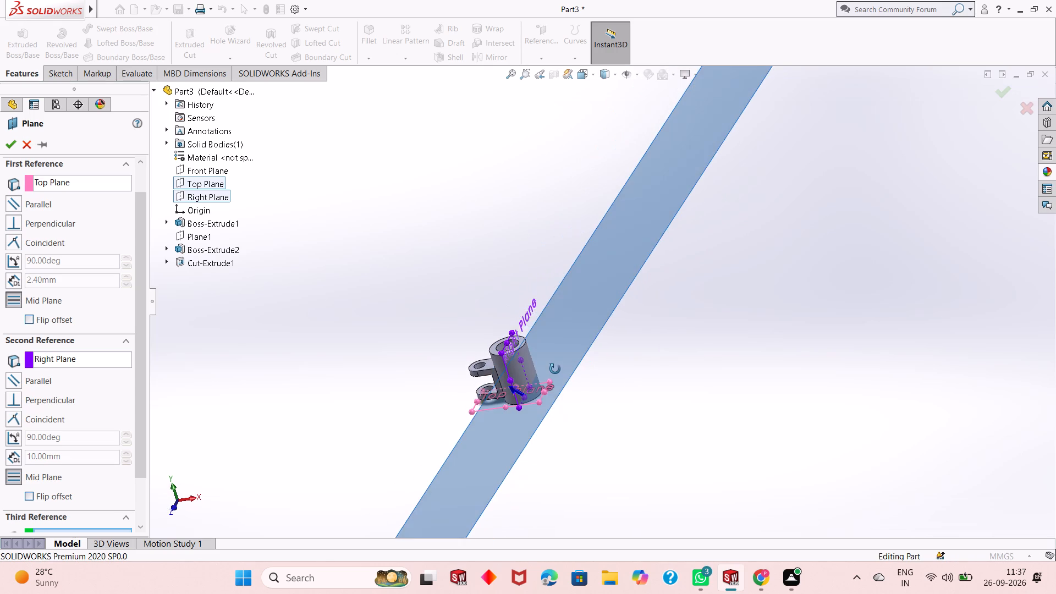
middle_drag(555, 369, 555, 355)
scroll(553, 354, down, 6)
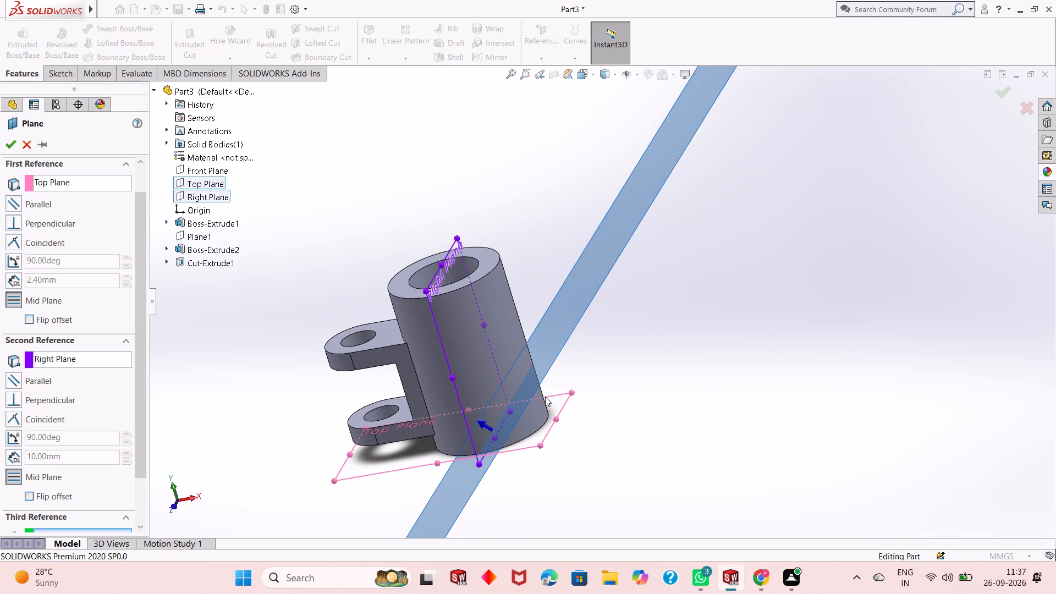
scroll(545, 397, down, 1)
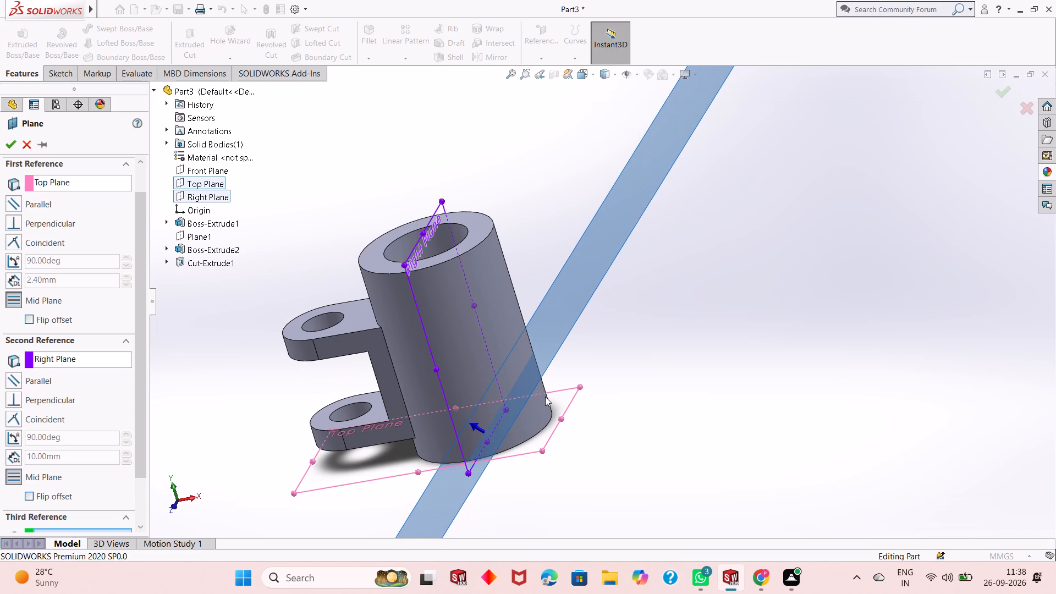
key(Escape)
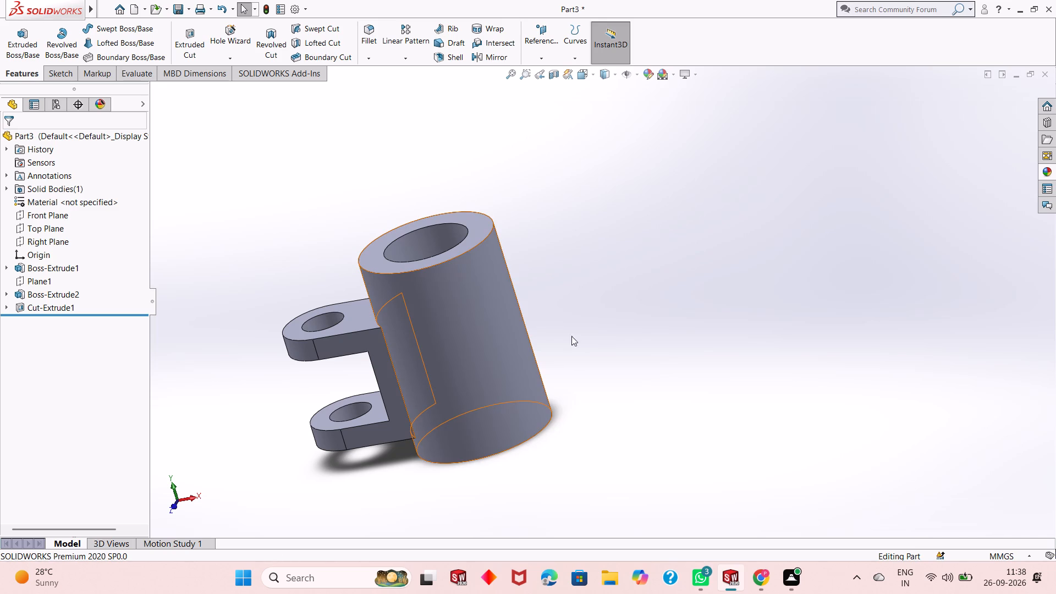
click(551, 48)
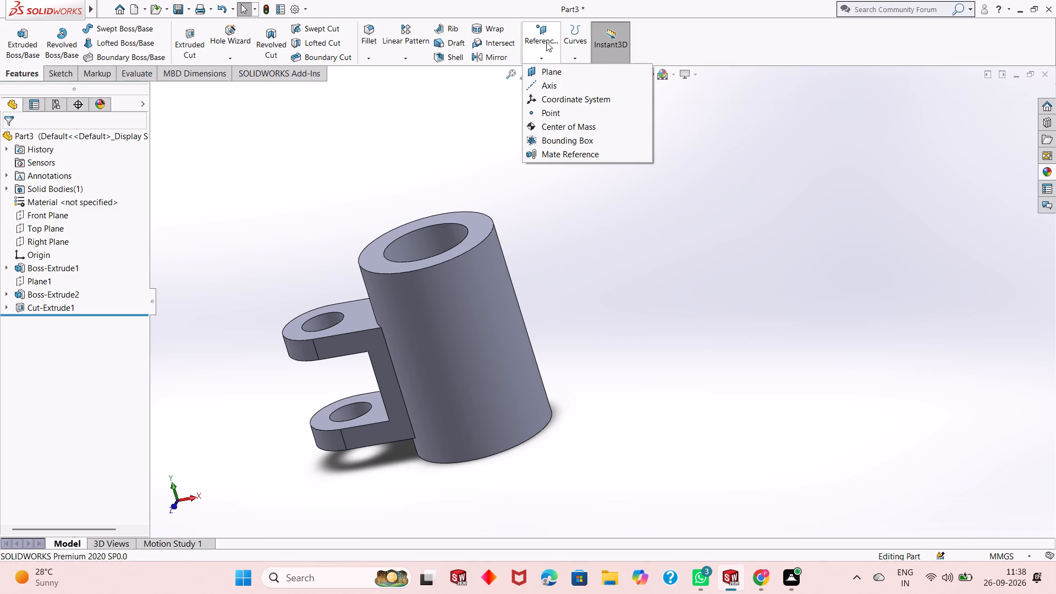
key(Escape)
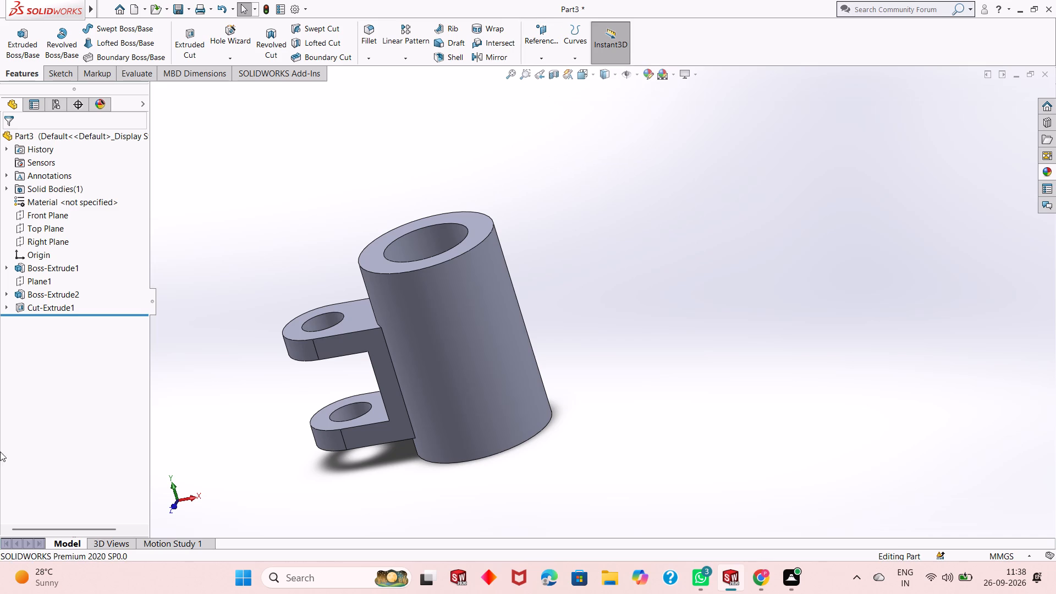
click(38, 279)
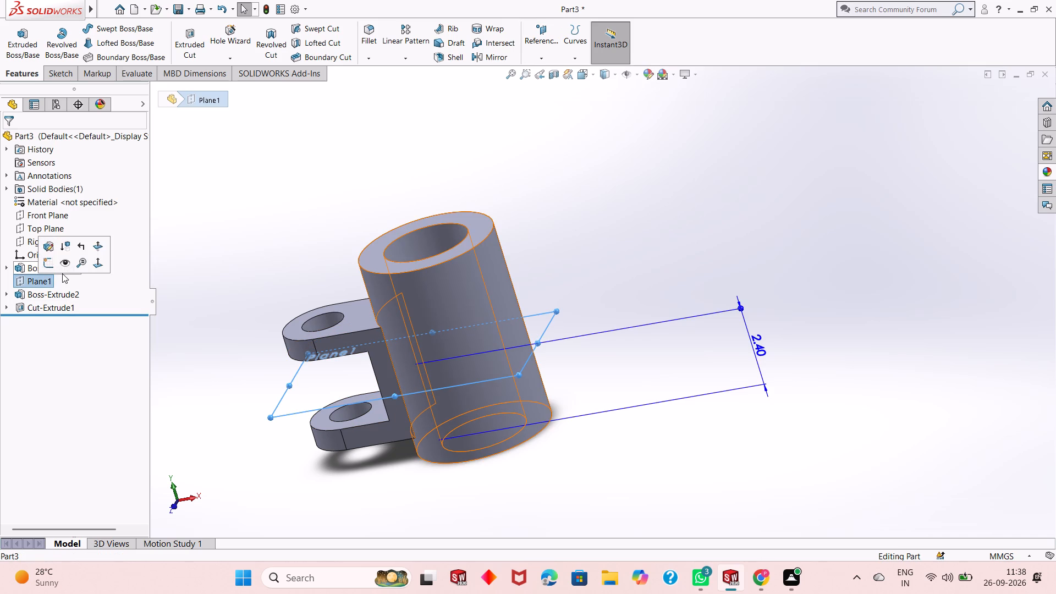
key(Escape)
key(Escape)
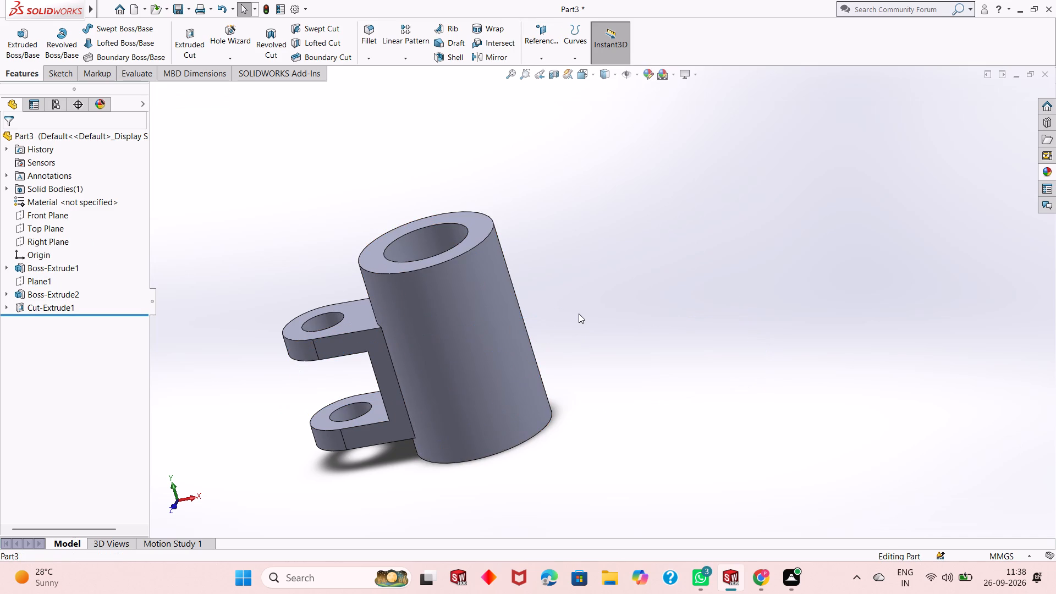
Create a reference plane from the Front Plane with an offset distance of 0 mm.
click(549, 59)
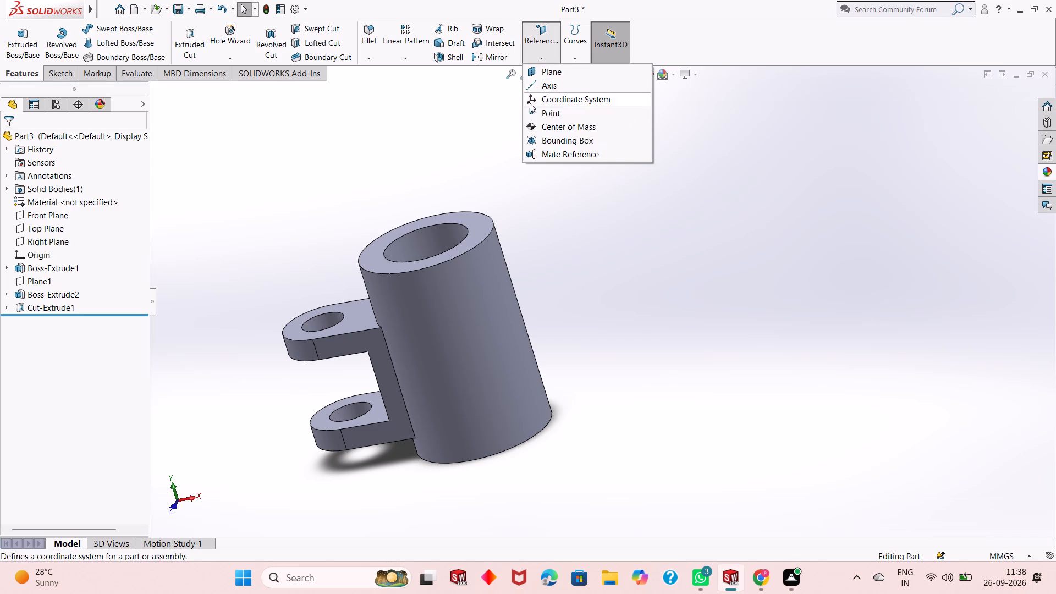
click(545, 70)
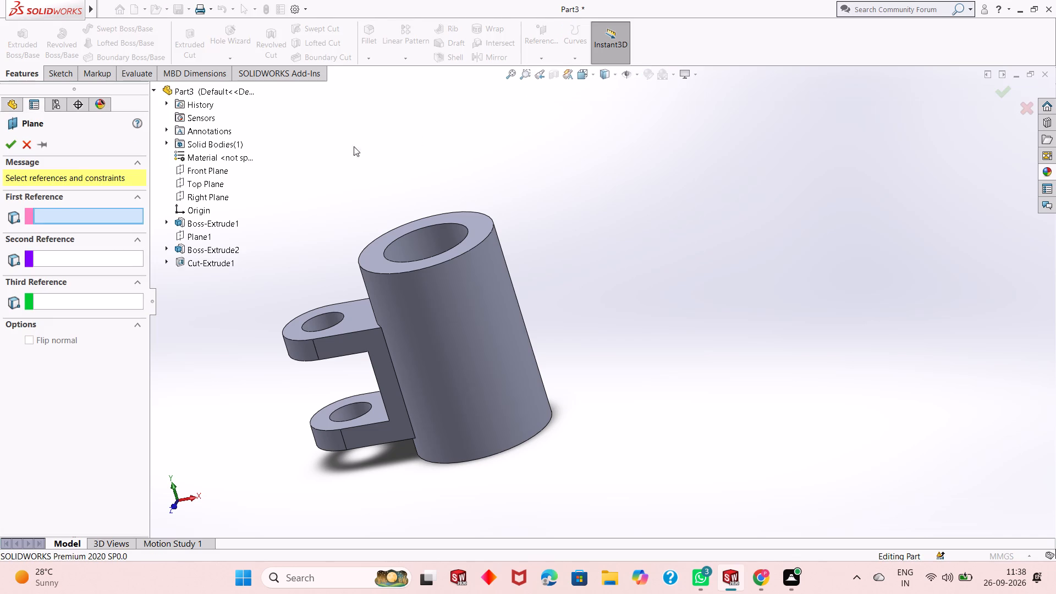
click(195, 167)
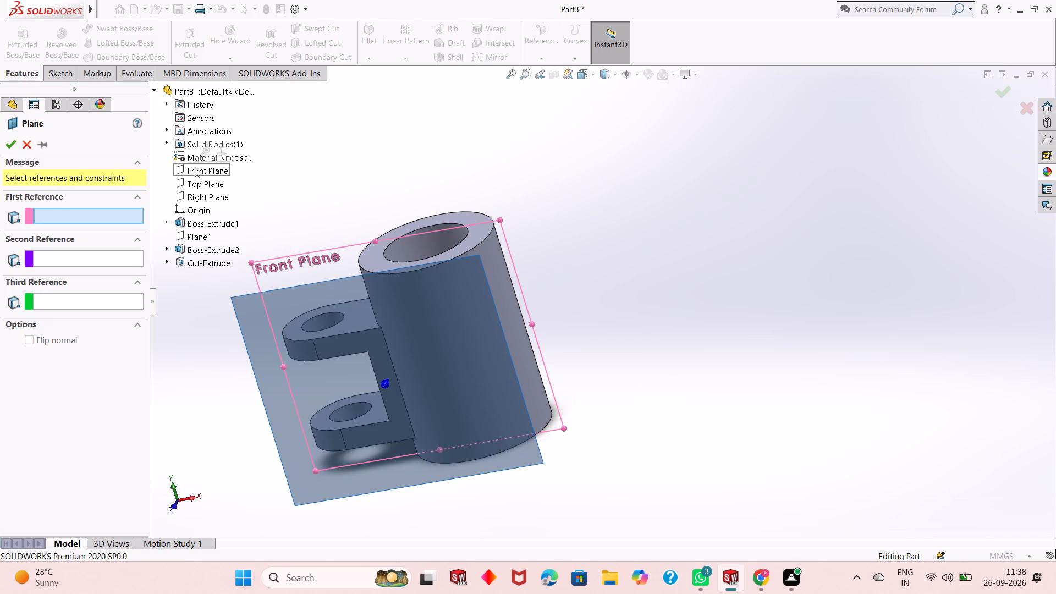
middle_drag(504, 298, 534, 251)
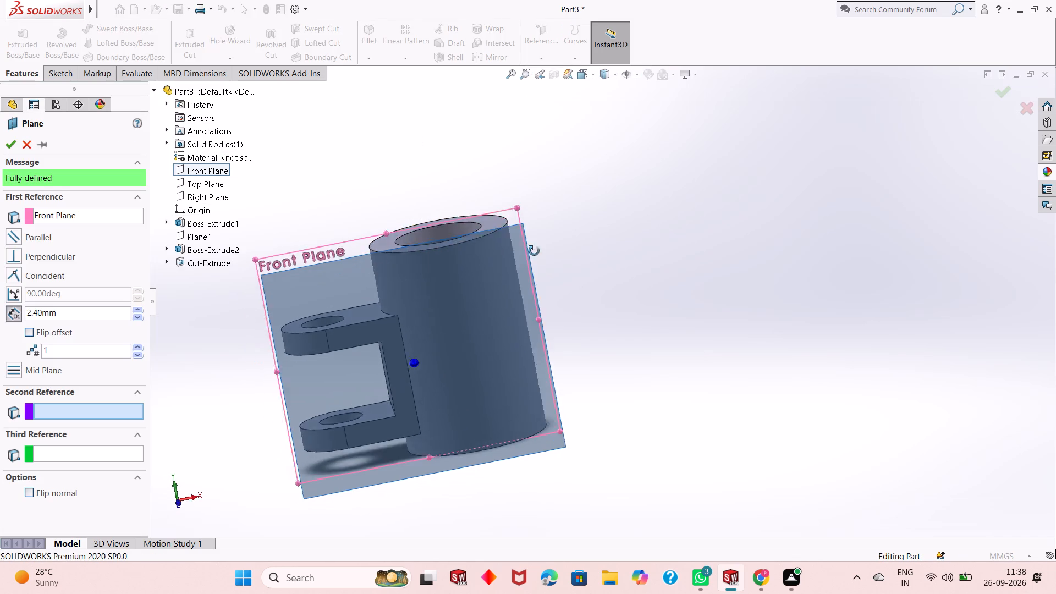
middle_drag(534, 251, 604, 238)
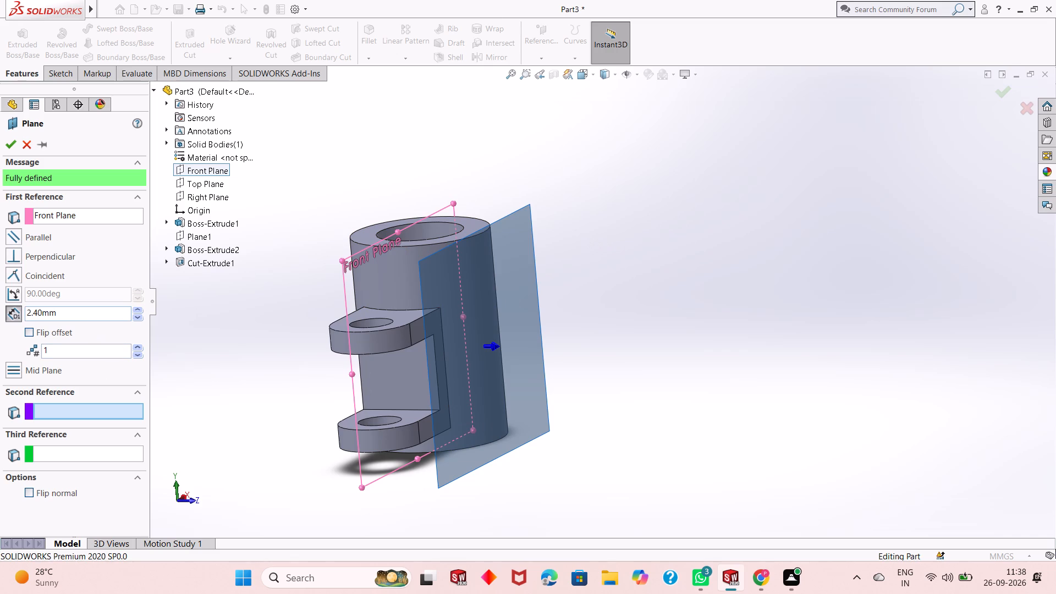
triple_click(89, 305)
click(85, 309)
double_click(85, 313)
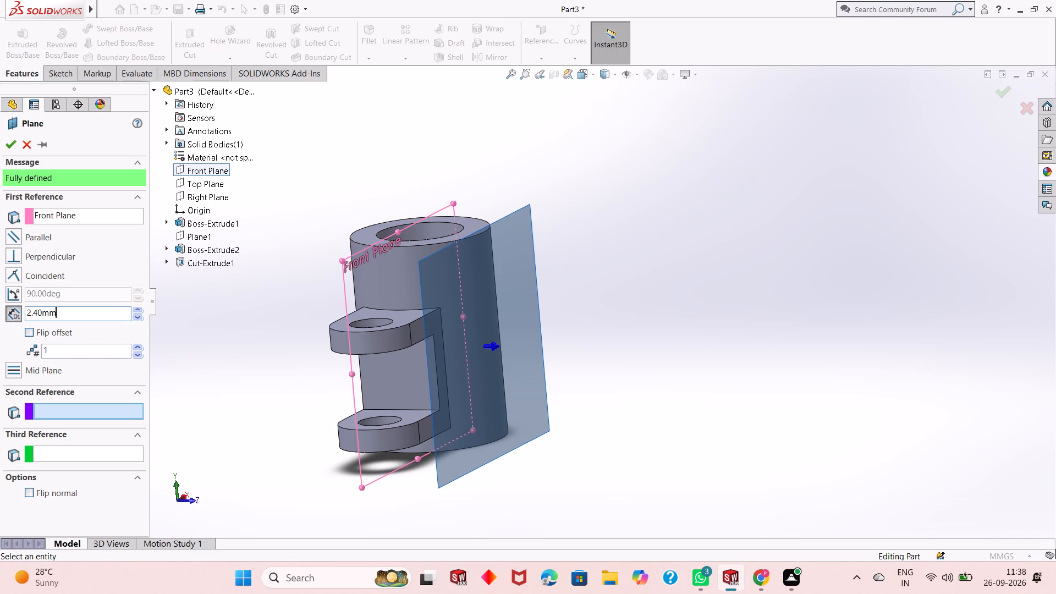
key(0)
key(Return)
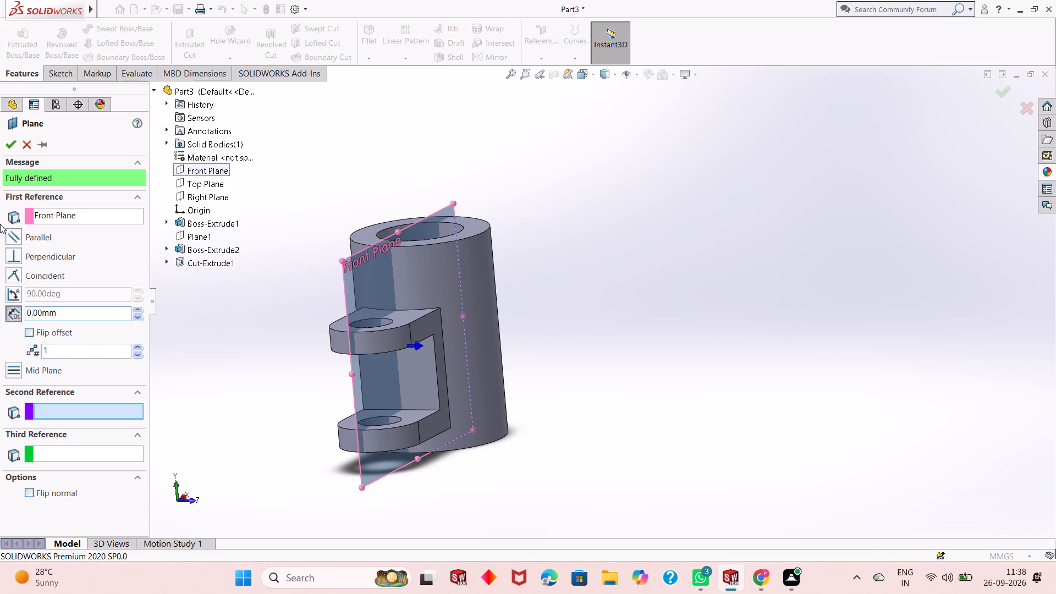
click(10, 148)
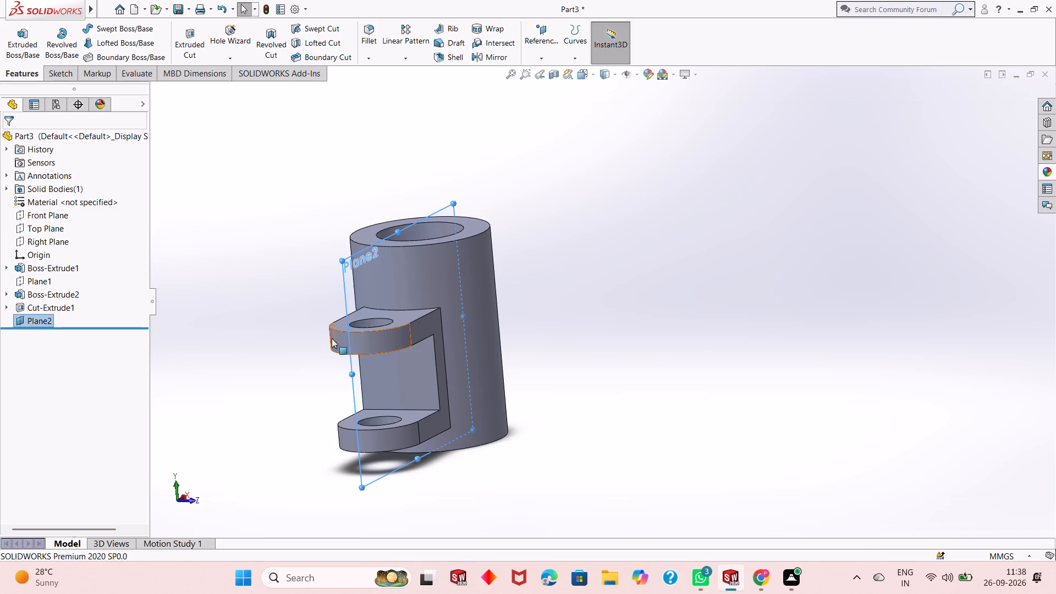
Open a new sketch on the zero-offset plane lying on the Front Plane.
middle_drag(332, 339, 355, 359)
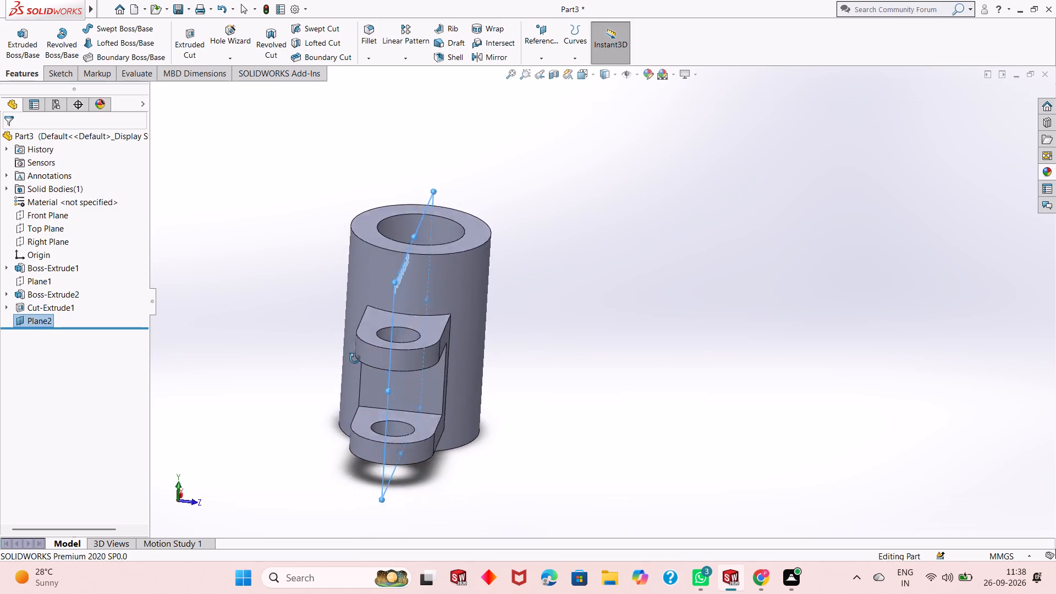
middle_drag(355, 359, 233, 351)
right_click(298, 259)
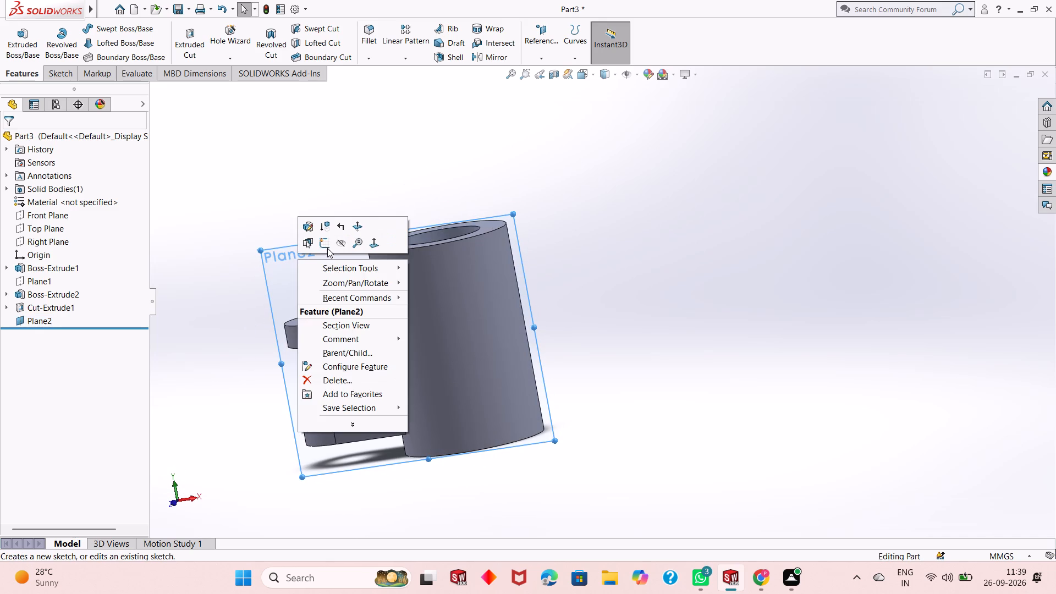
click(328, 245)
key(ctrl+8)
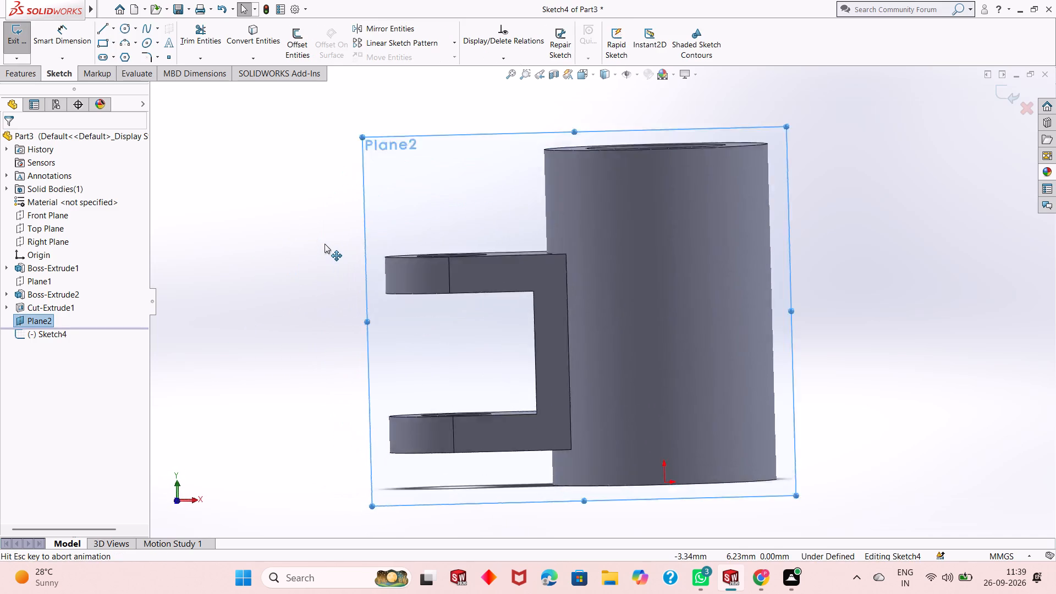
scroll(325, 240, up, 4)
scroll(846, 285, down, 2)
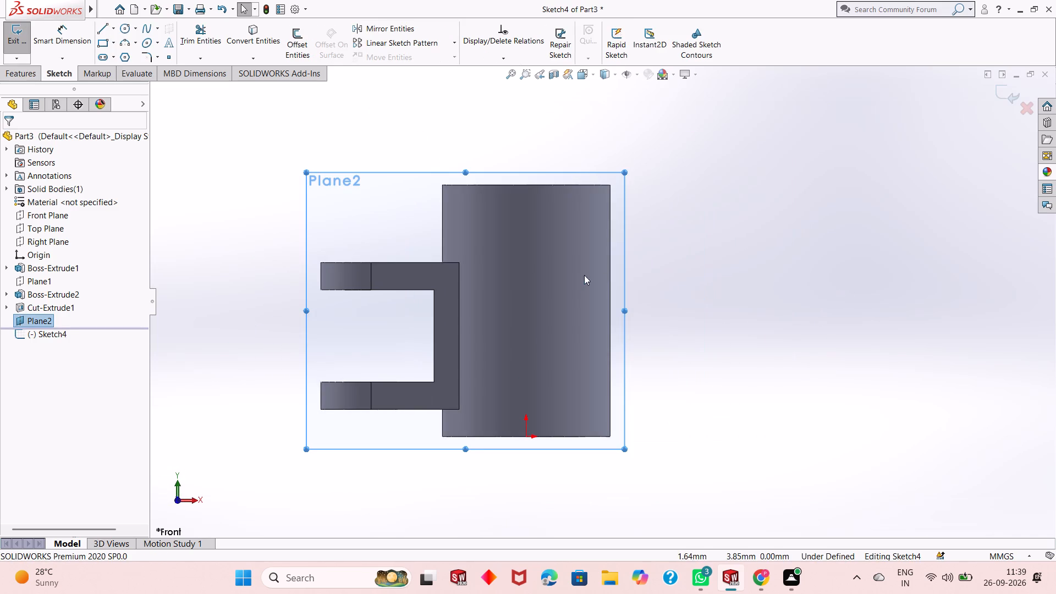
scroll(571, 274, up, 1)
scroll(571, 274, down, 1)
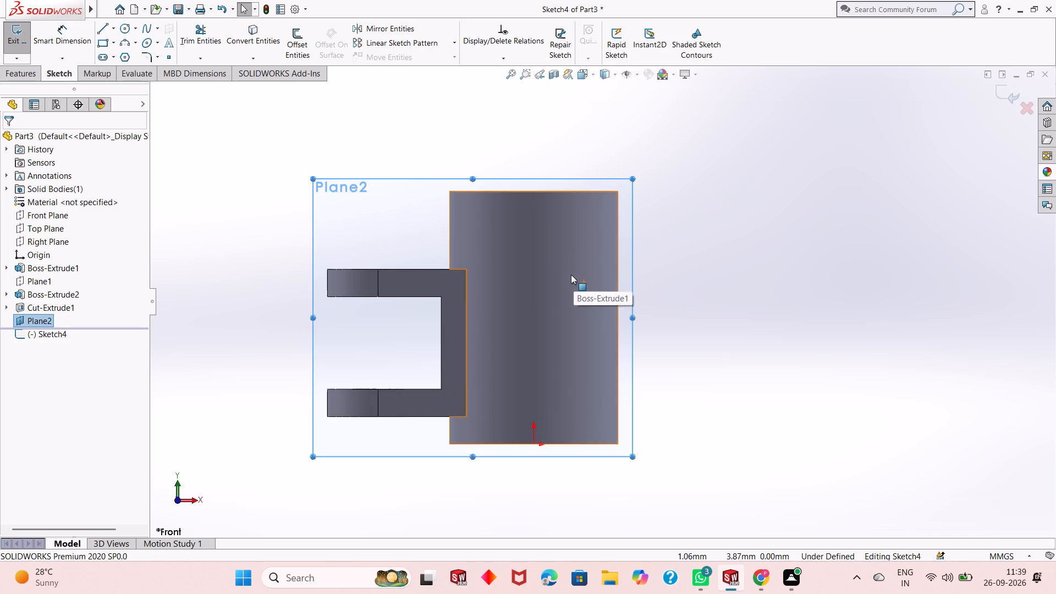
Draw a vertical centerline 2.40 mm long upward from the origin along the cylinder's axis.
click(111, 30)
click(128, 55)
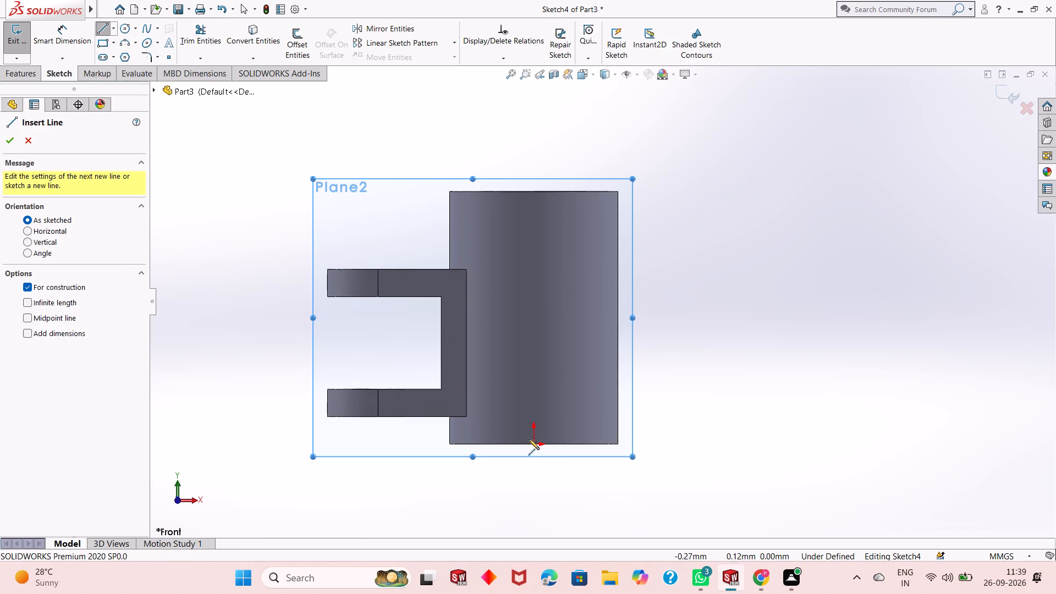
click(535, 444)
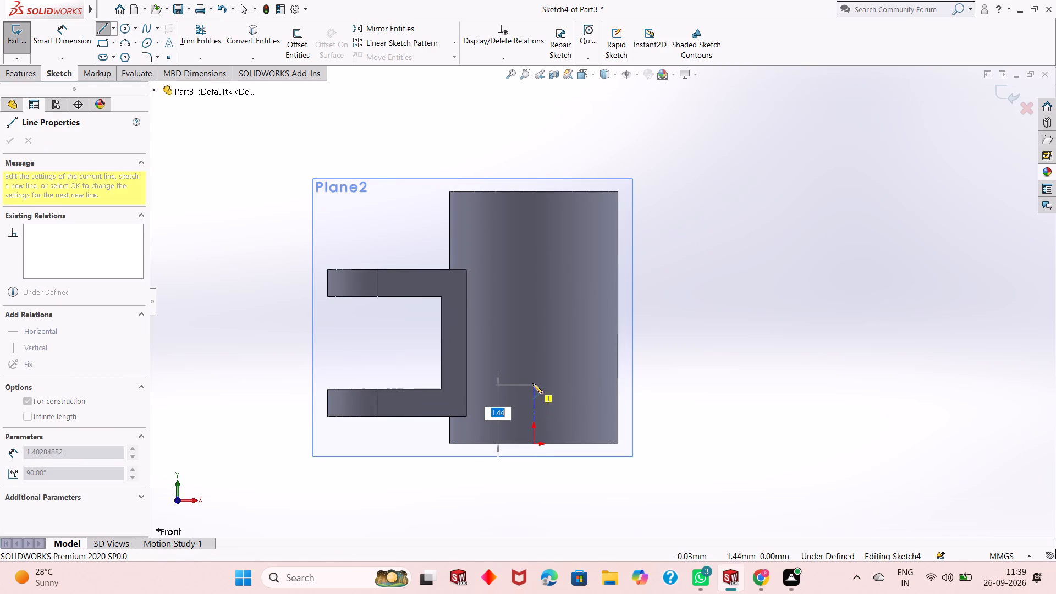
text(2.40)
key(Return)
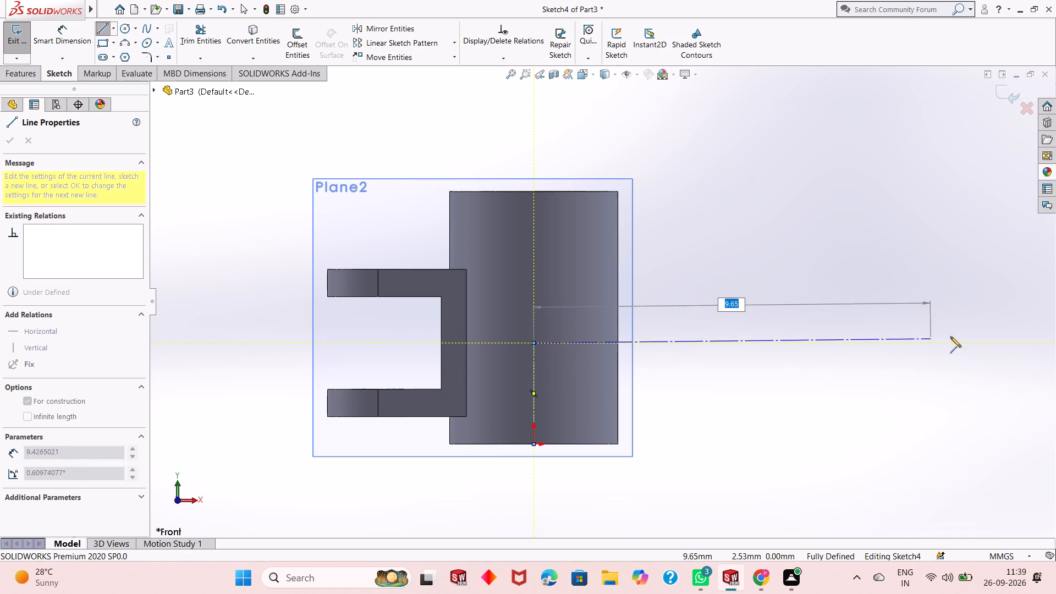
Finish a horizontal centerline about 11.35 mm long from the vertical centerline's upper end, extending away from the clevis lug.
click(1011, 342)
right_click(1011, 342)
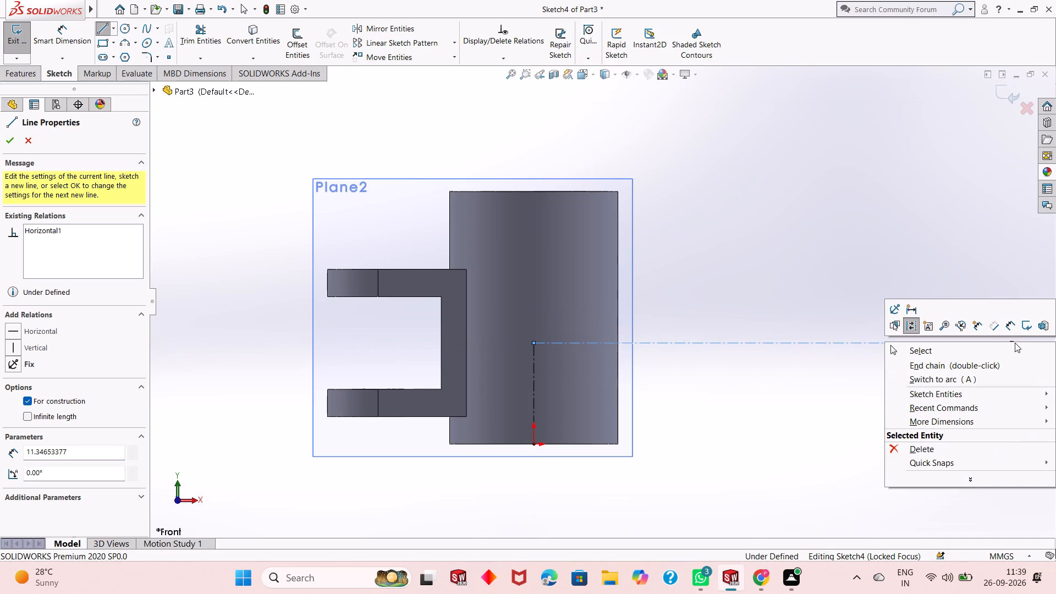
click(1020, 348)
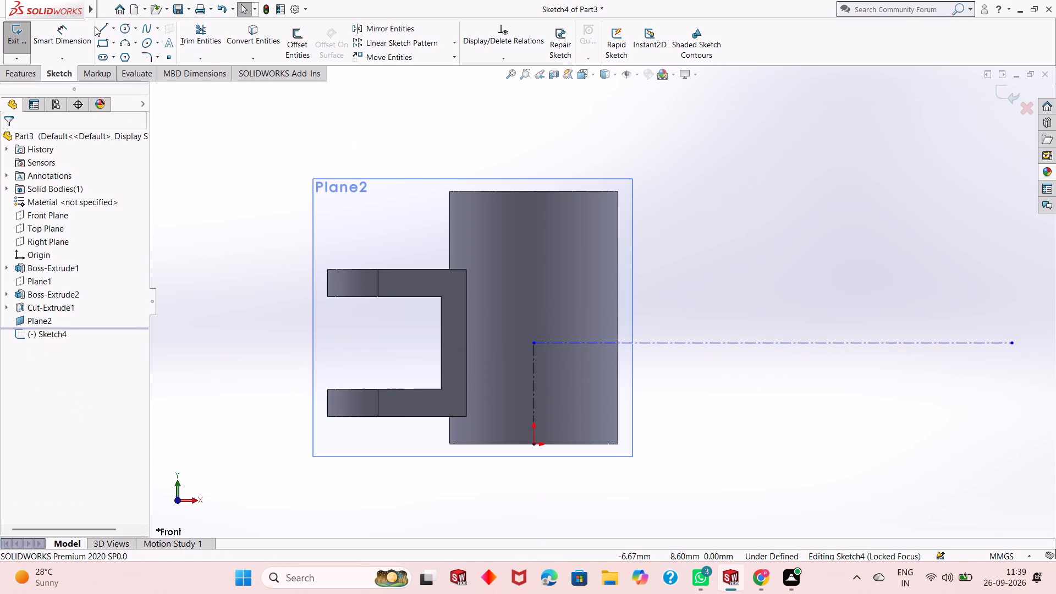
Draw an inclined centerline from the junction of the two centerlines, rising about 29° above the horizontal one, away from the lug.
click(112, 32)
click(128, 60)
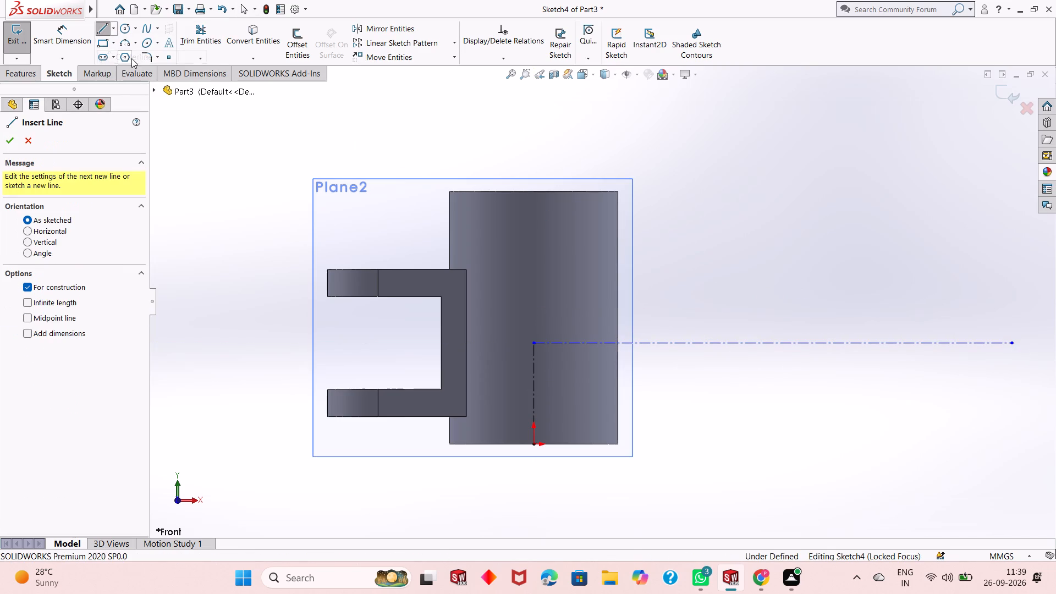
click(534, 343)
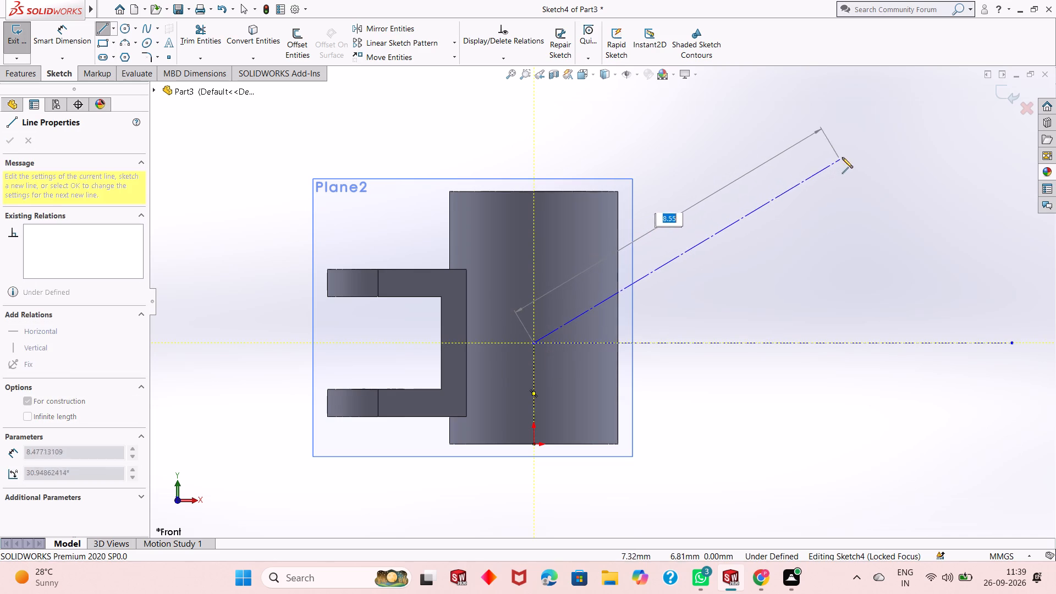
click(903, 136)
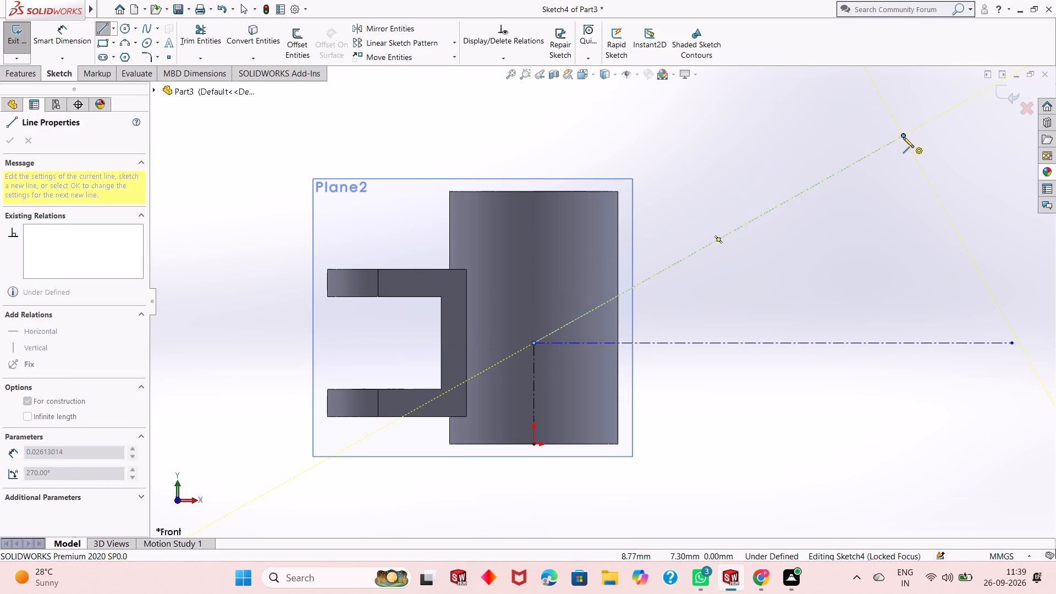
right_click(909, 174)
click(922, 185)
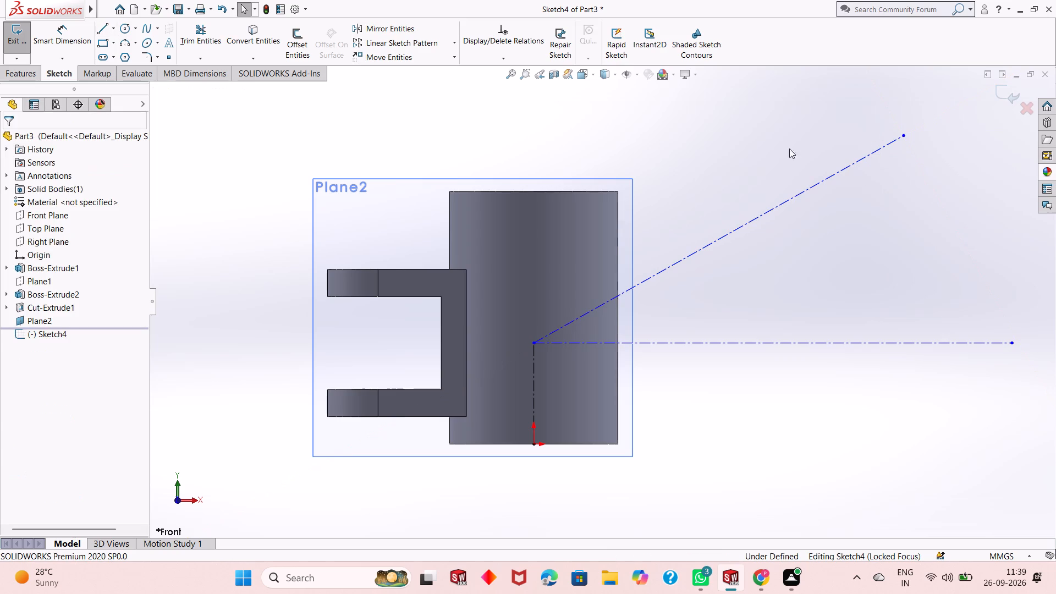
Dimension the angle between the inclined and horizontal centerlines as 30°.
click(82, 36)
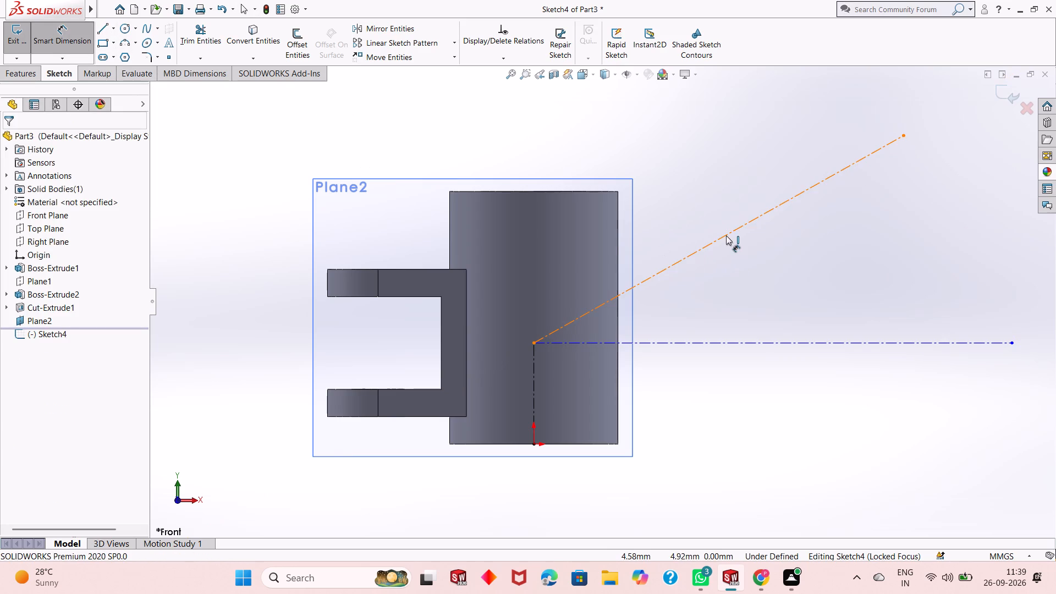
click(726, 235)
click(751, 344)
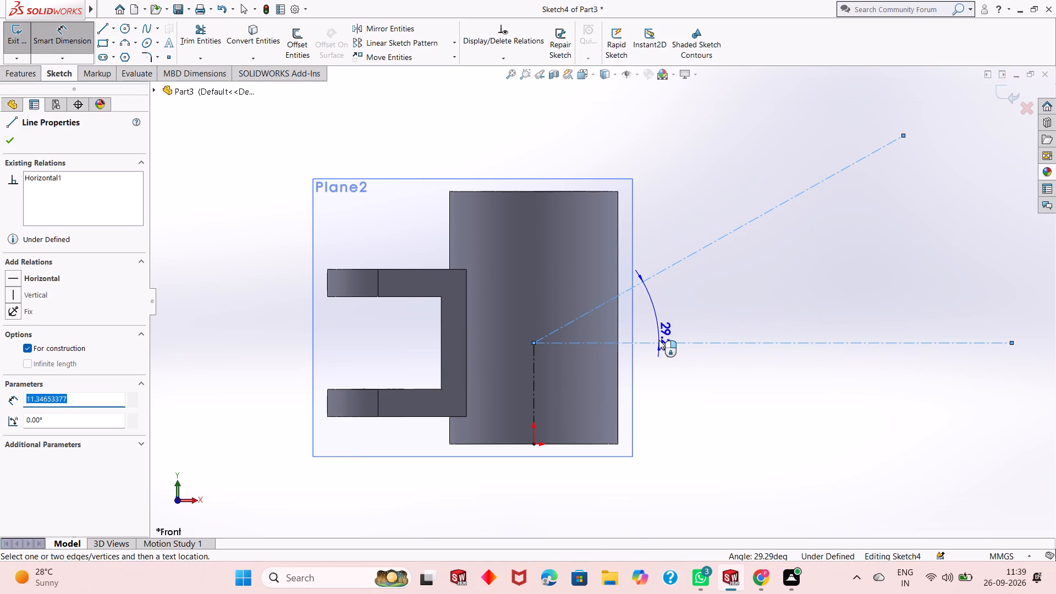
click(659, 340)
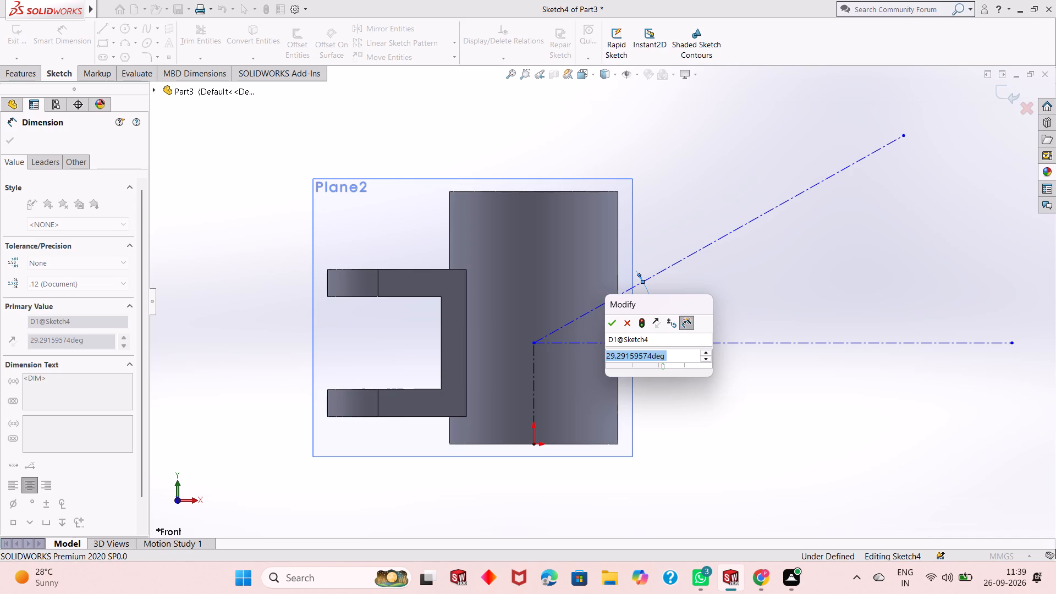
text(30)
key(Return)
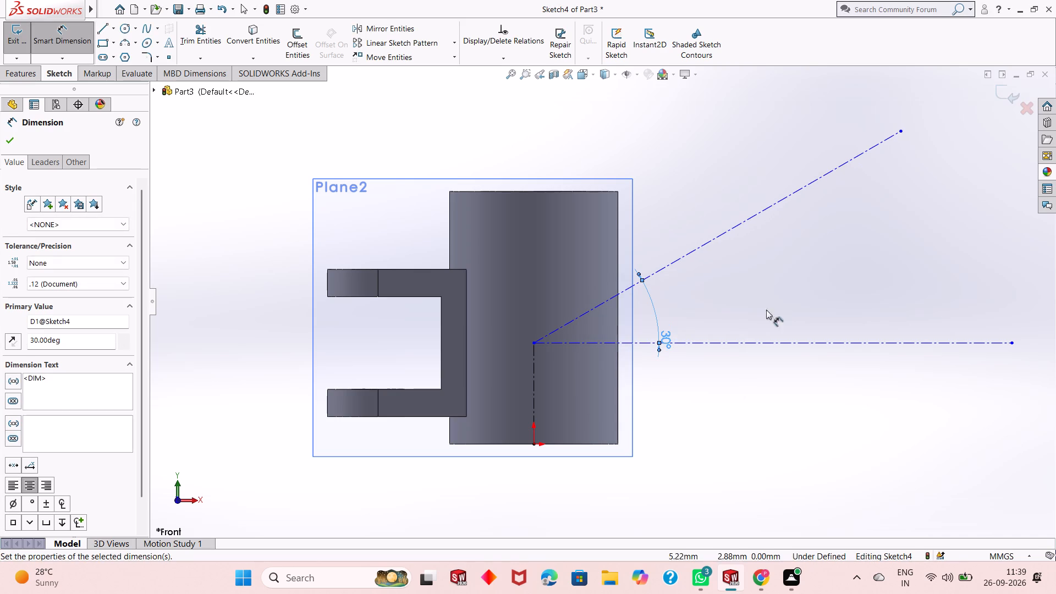
right_click(238, 169)
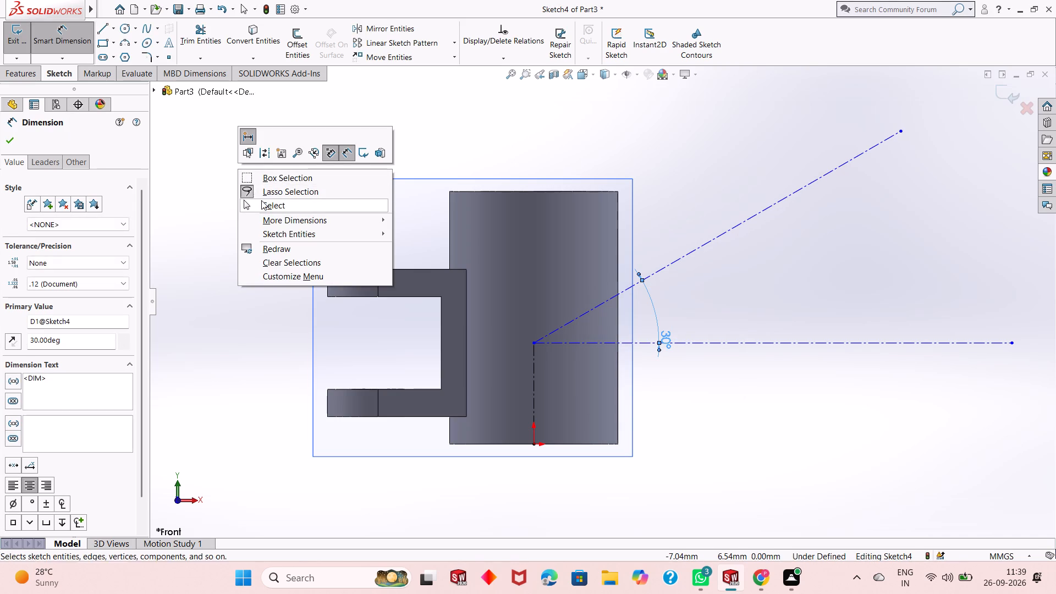
click(263, 206)
Exit the centerline sketch and hide Plane2.
scroll(387, 297, up, 3)
scroll(821, 356, down, 2)
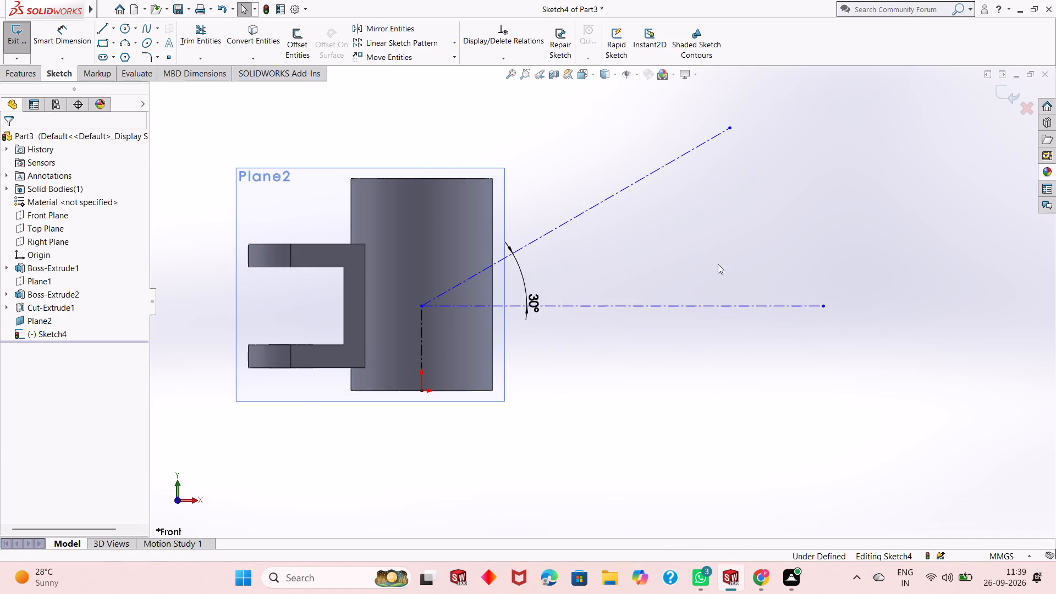
scroll(693, 247, down, 1)
scroll(670, 257, up, 1)
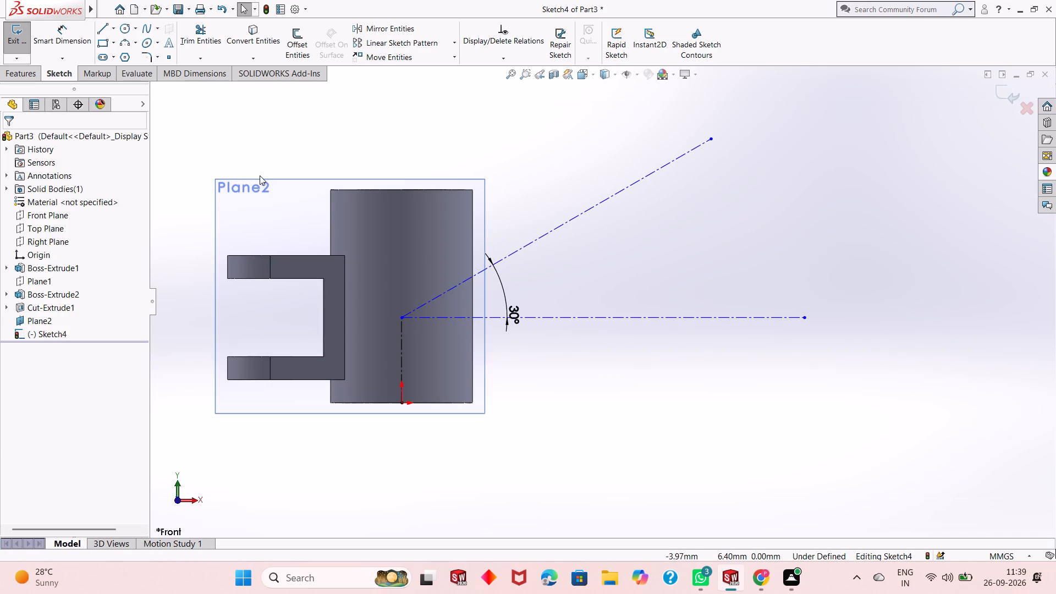
right_click(257, 207)
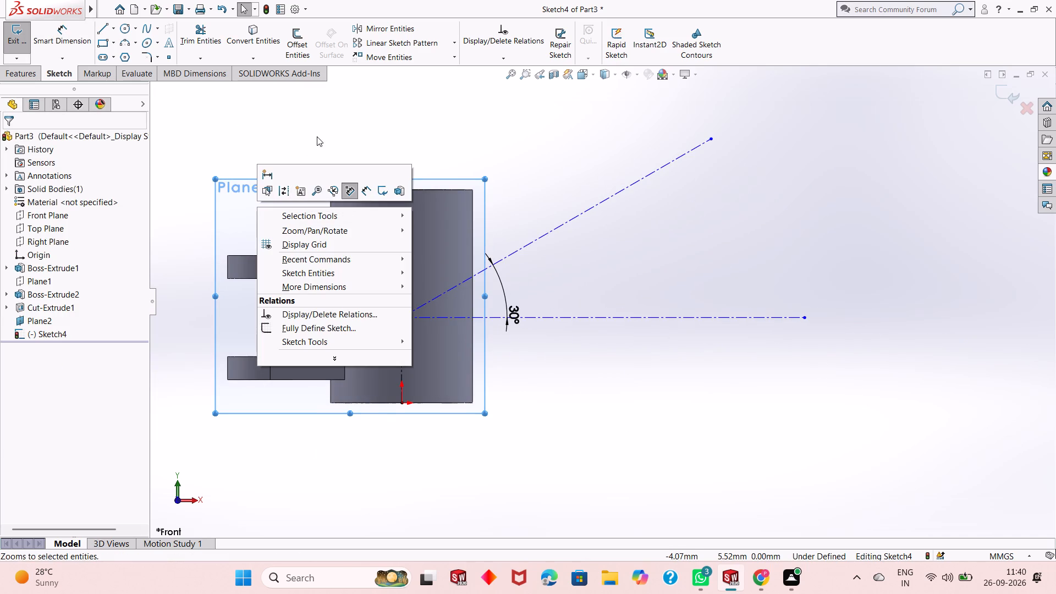
click(317, 136)
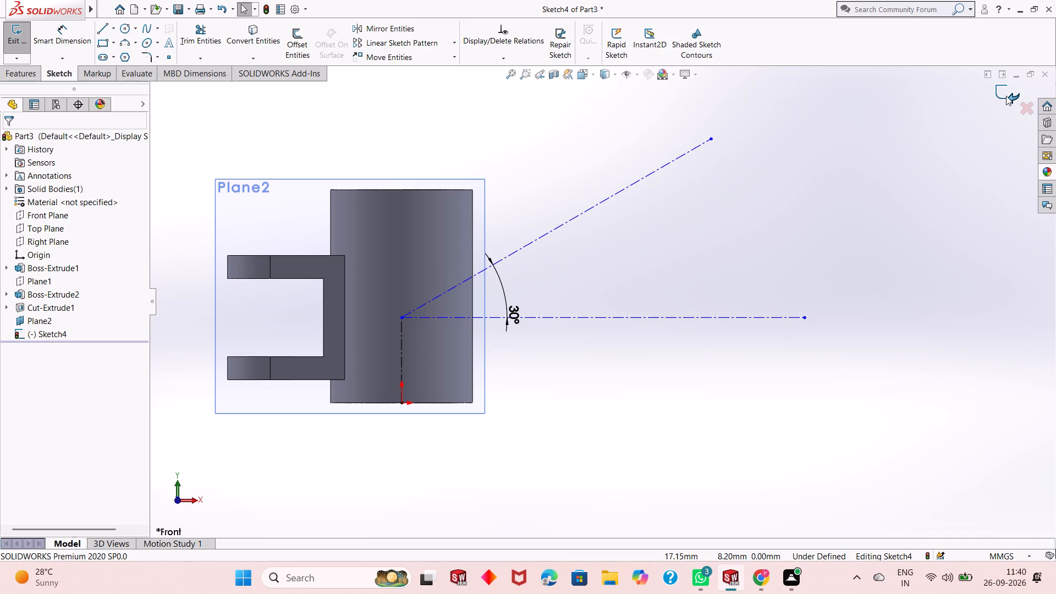
click(1006, 96)
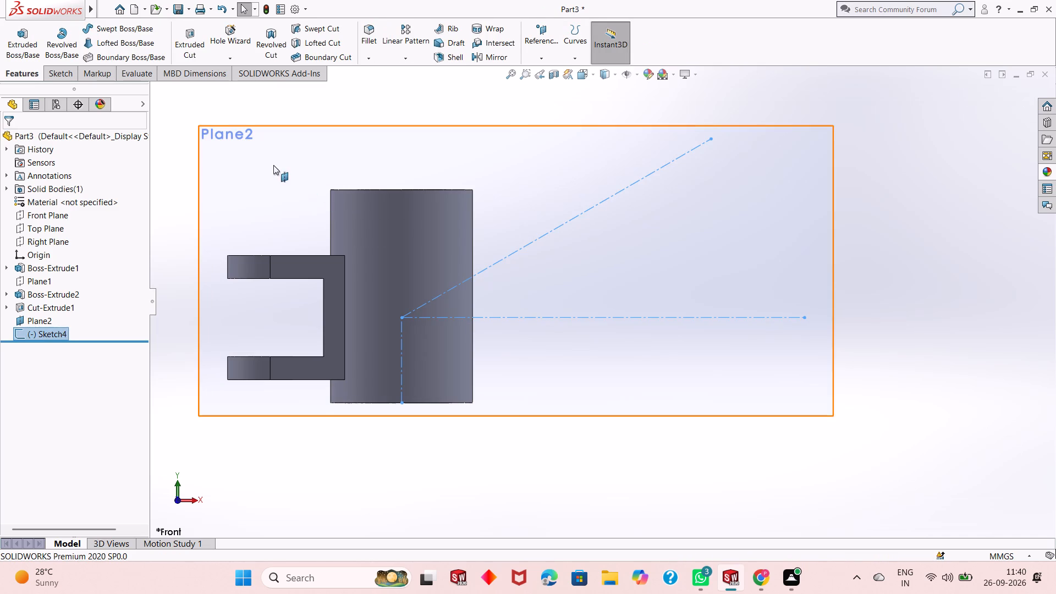
right_click(273, 165)
click(313, 147)
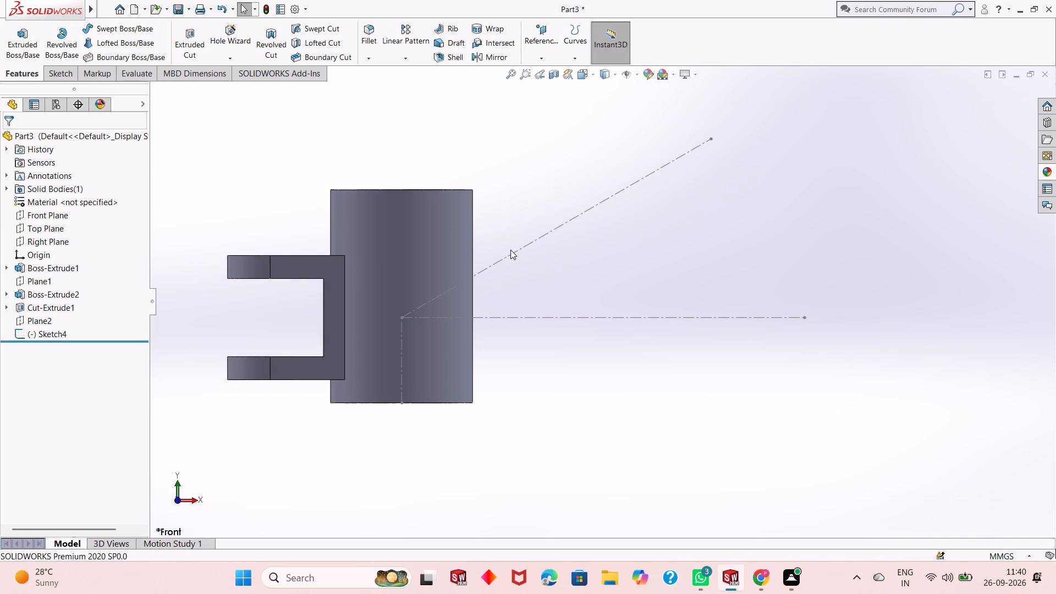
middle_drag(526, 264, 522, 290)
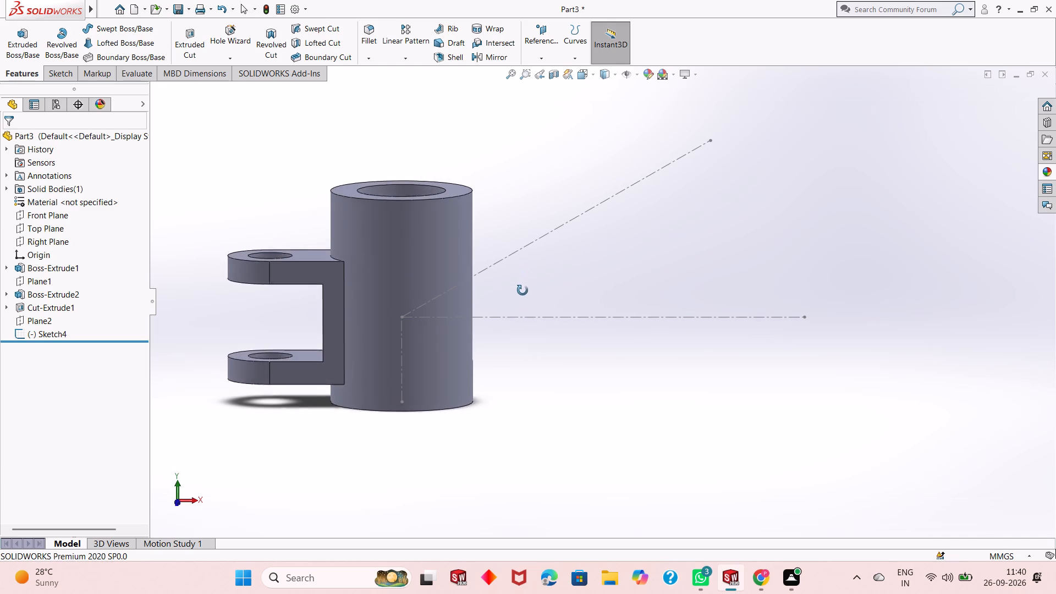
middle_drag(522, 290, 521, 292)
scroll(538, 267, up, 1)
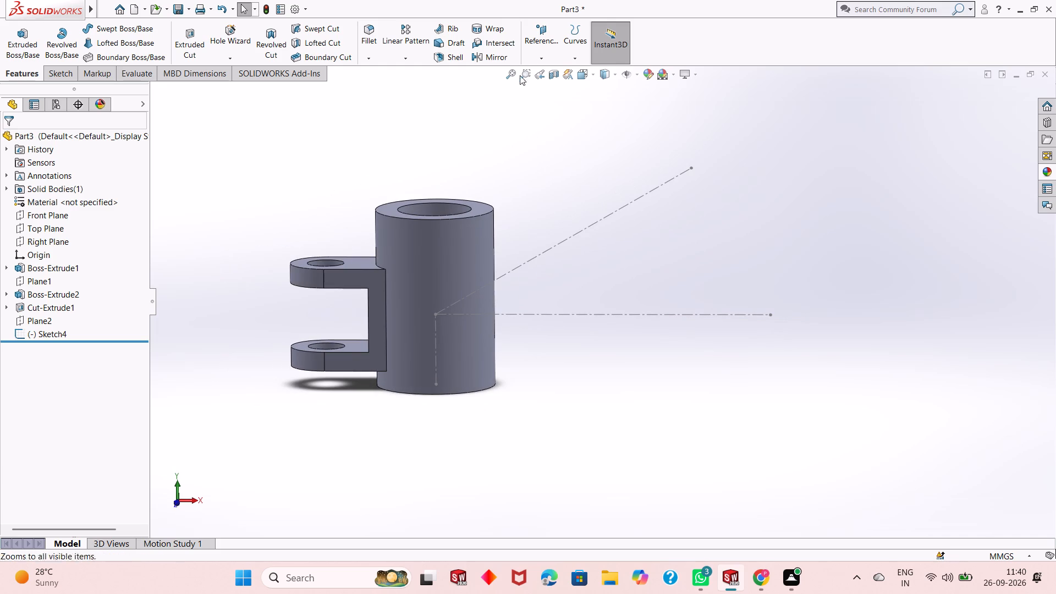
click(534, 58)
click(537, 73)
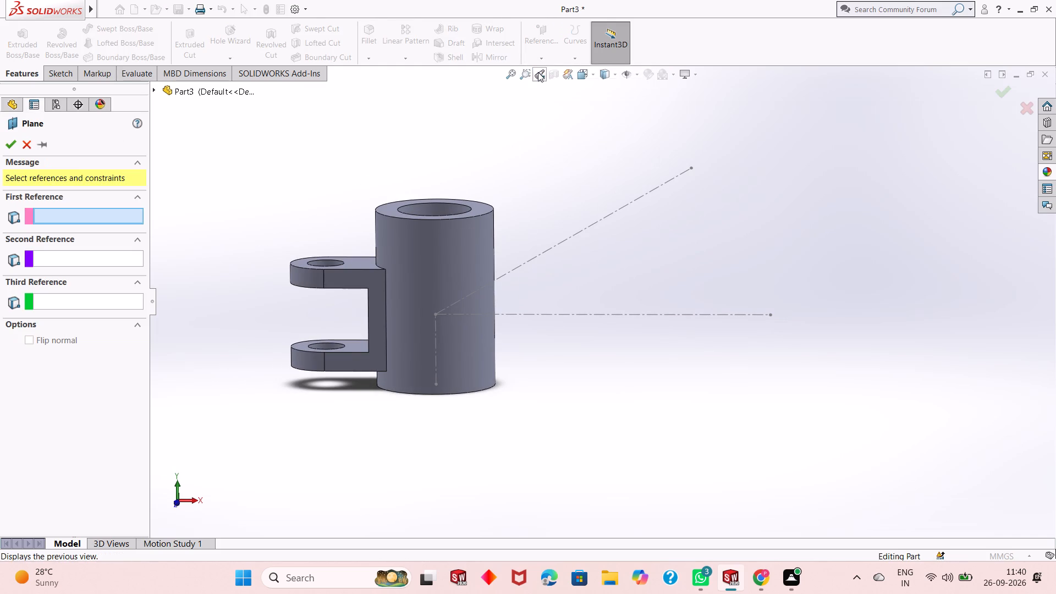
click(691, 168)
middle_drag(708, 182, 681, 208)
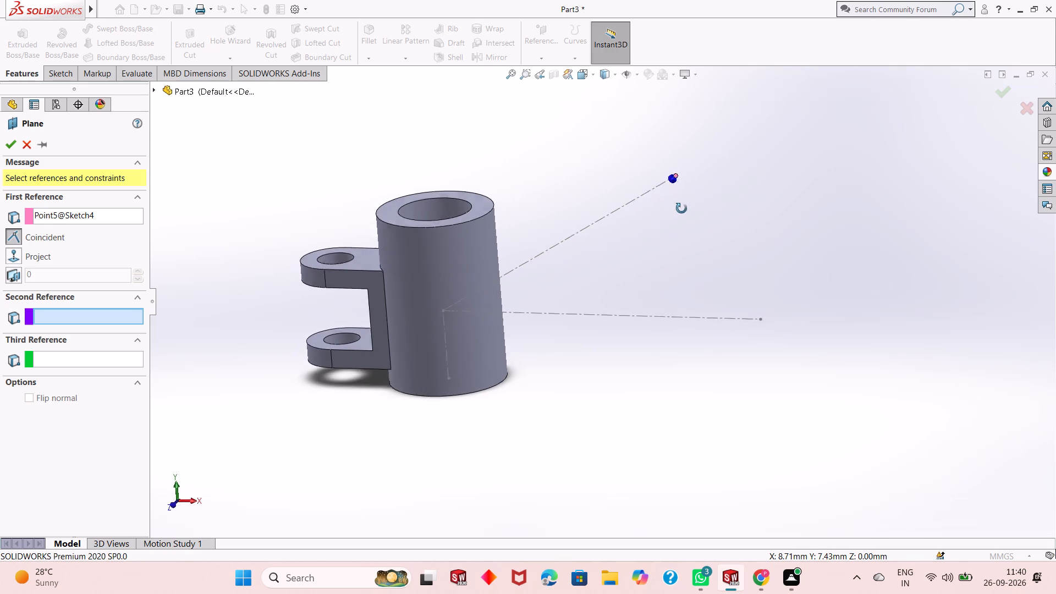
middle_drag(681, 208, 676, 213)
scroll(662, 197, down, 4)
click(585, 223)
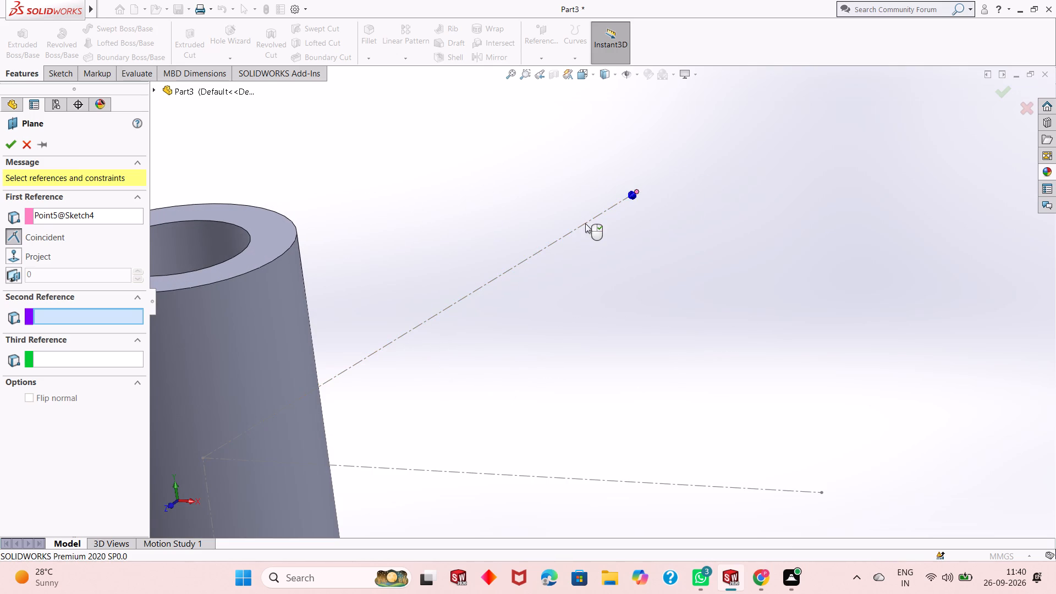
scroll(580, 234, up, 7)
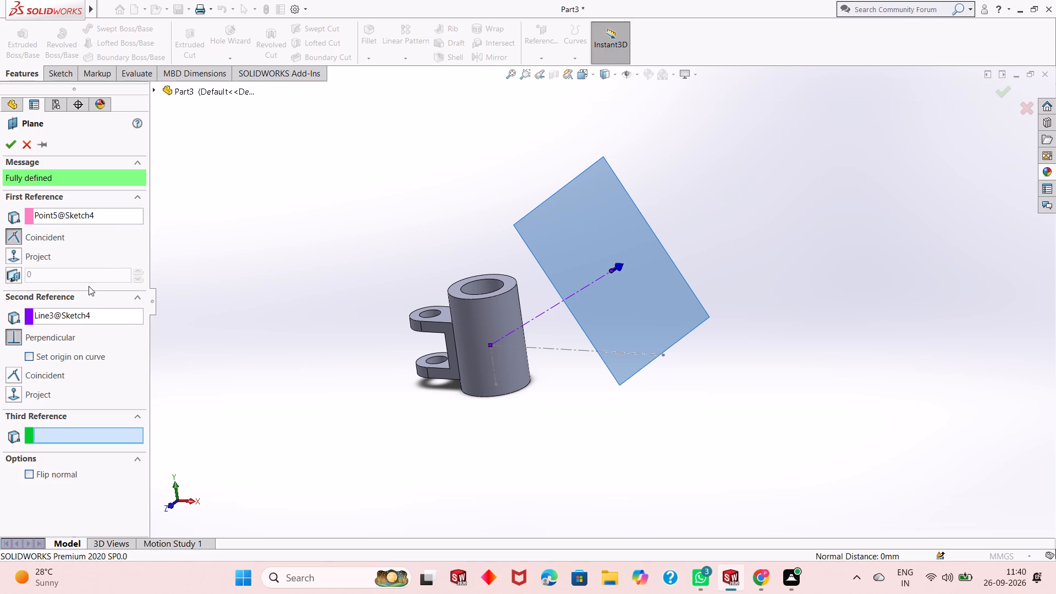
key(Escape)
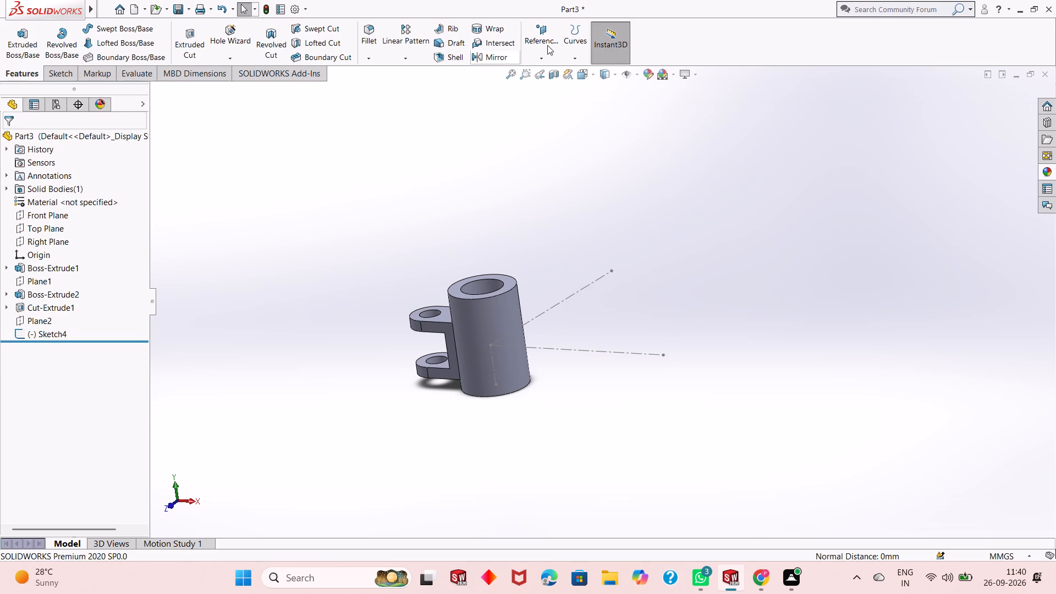
Create a reference plane coincident with the inclined centerline's outer endpoint and perpendicular to that centerline.
click(547, 45)
click(553, 69)
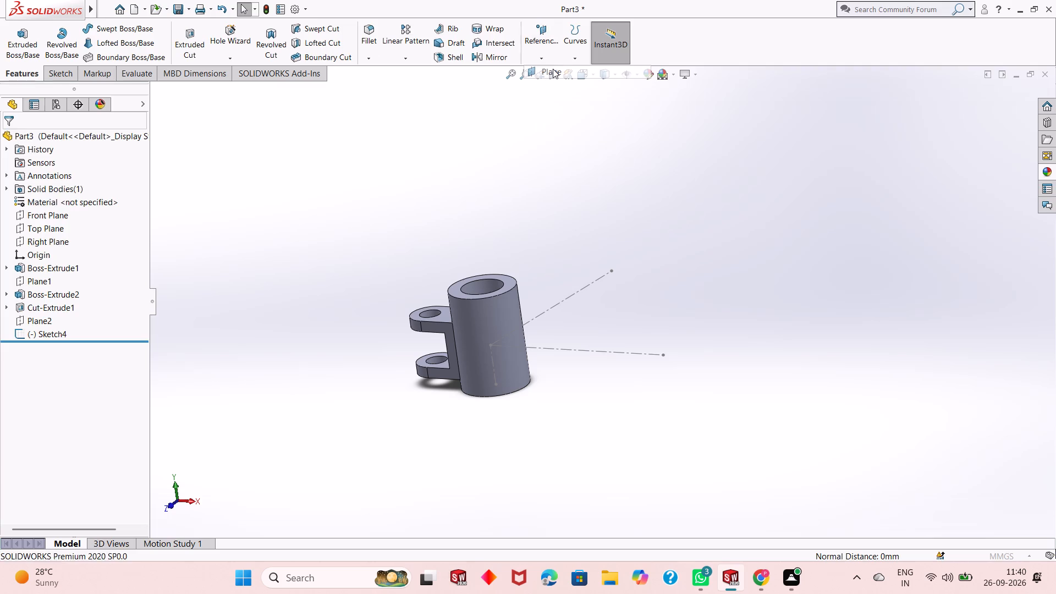
click(613, 270)
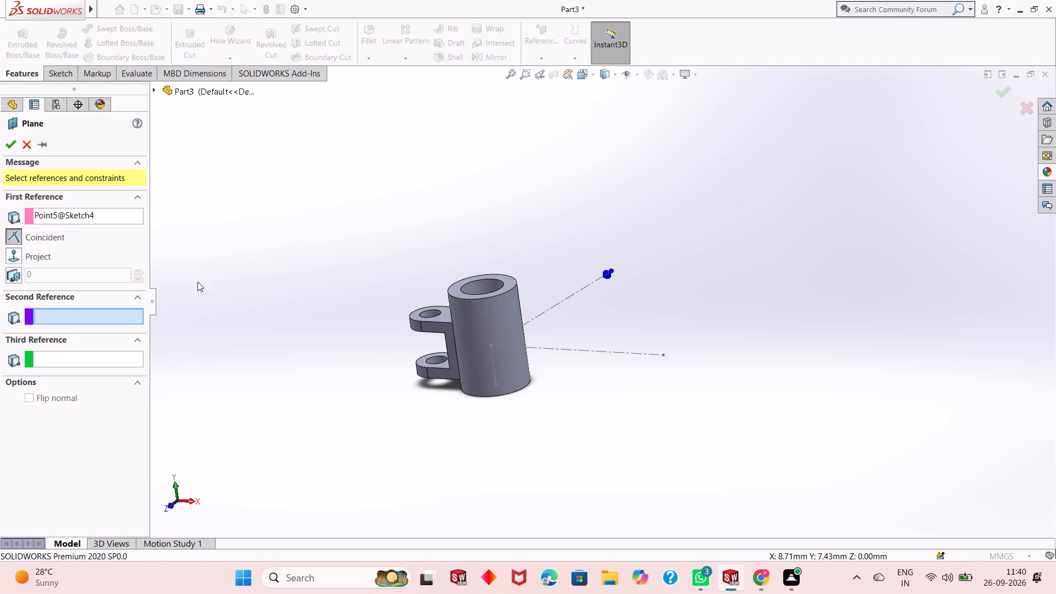
click(79, 275)
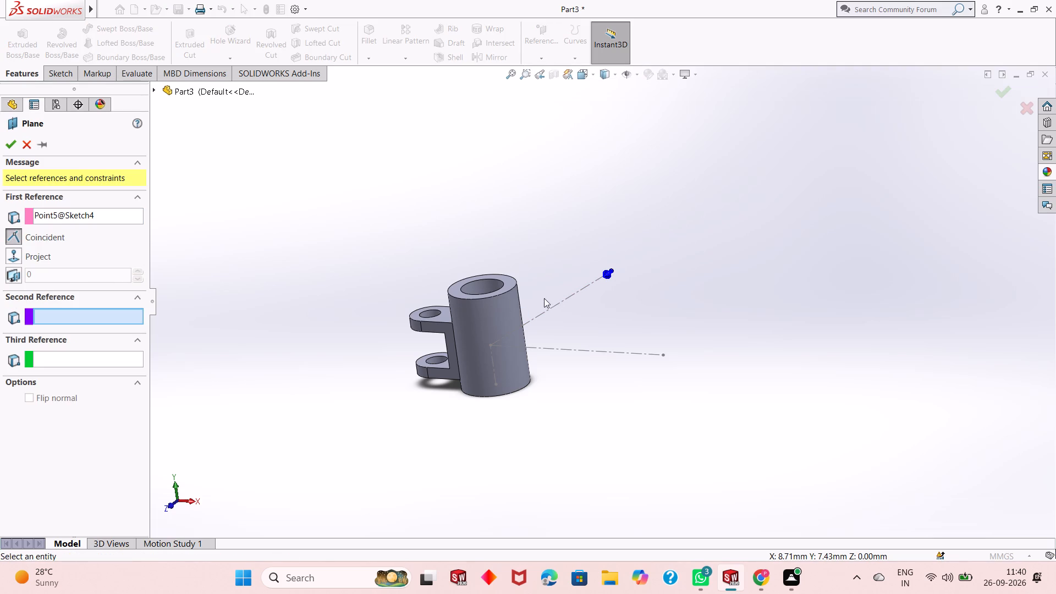
click(564, 299)
scroll(639, 301, up, 2)
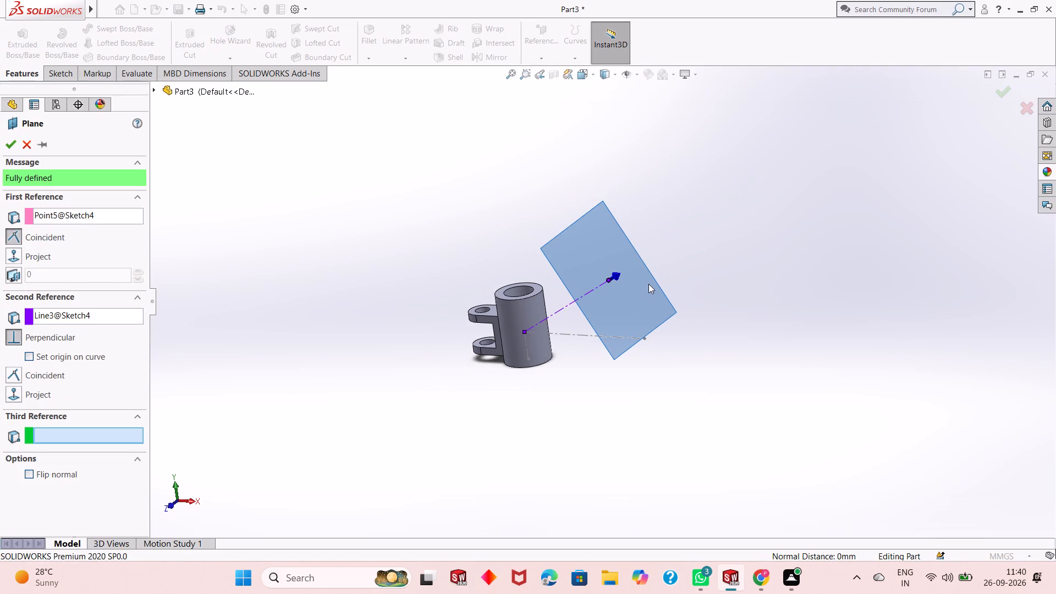
middle_drag(650, 283, 690, 262)
scroll(666, 269, down, 1)
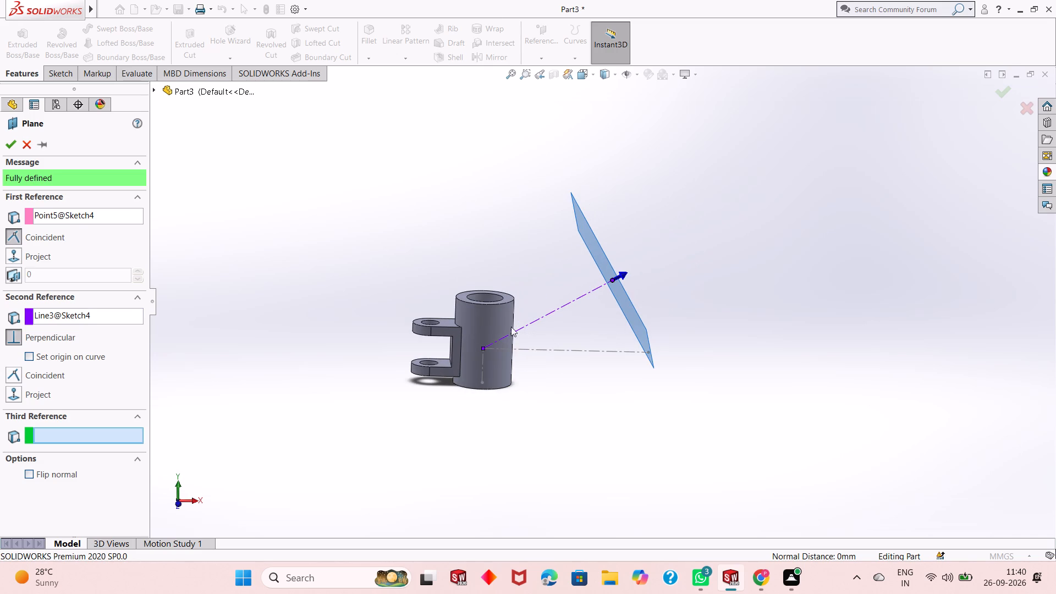
scroll(92, 346, down, 1)
click(626, 275)
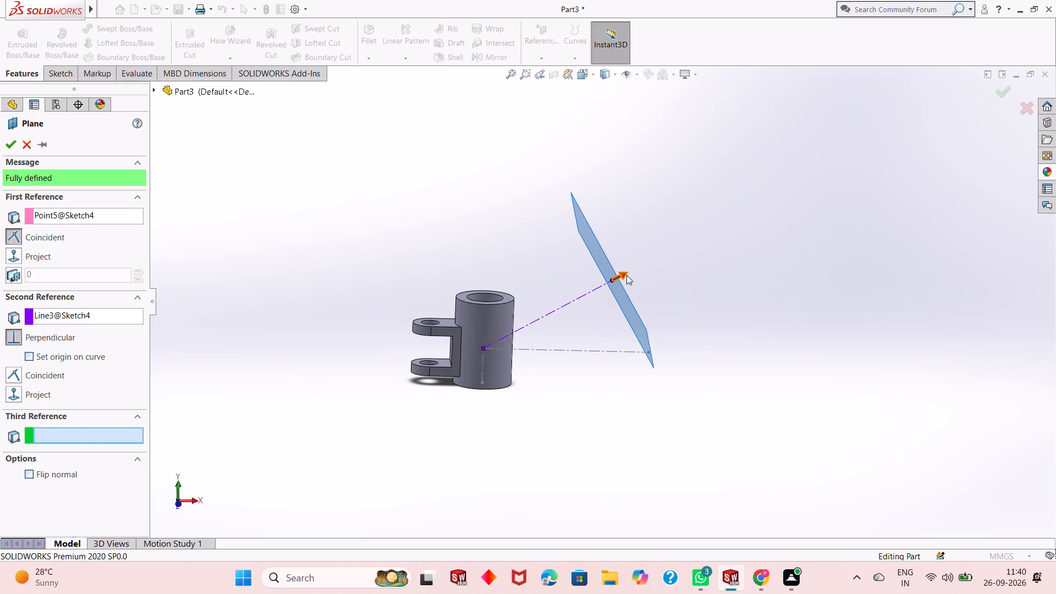
click(626, 275)
click(621, 275)
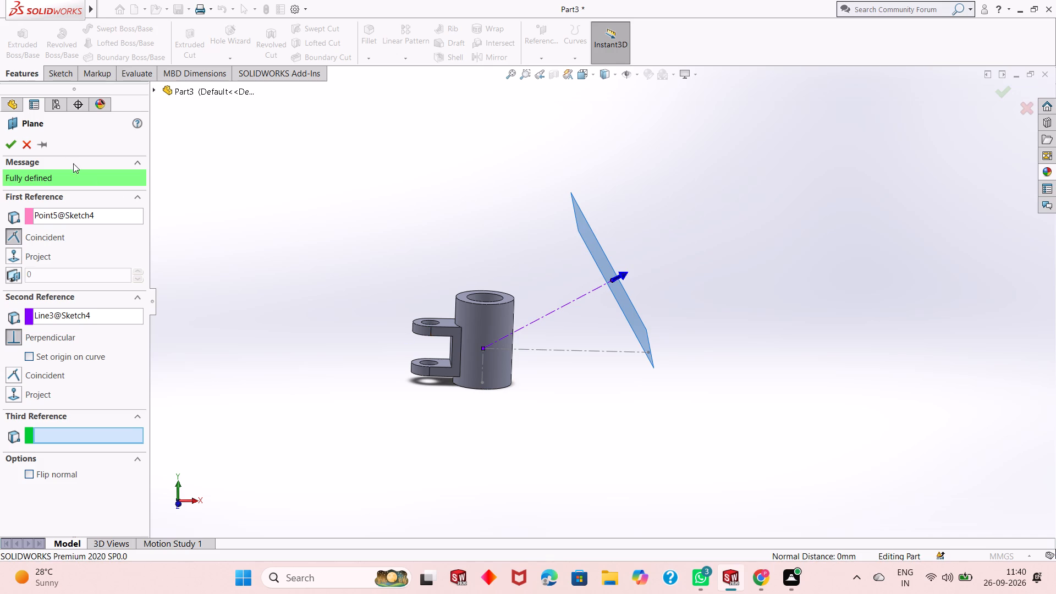
click(8, 144)
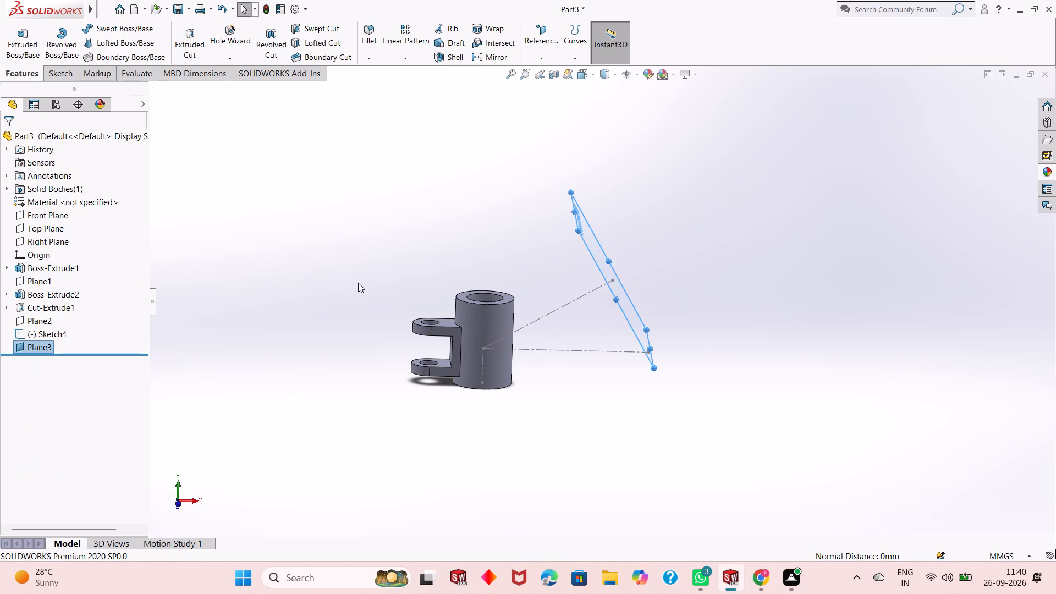
middle_drag(684, 306, 678, 291)
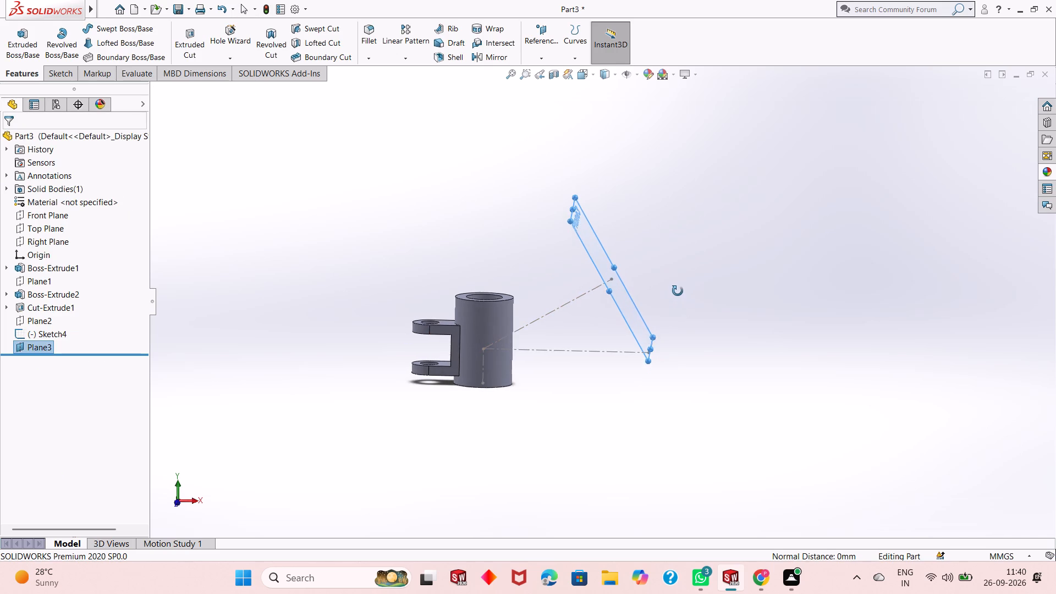
middle_drag(678, 291, 658, 304)
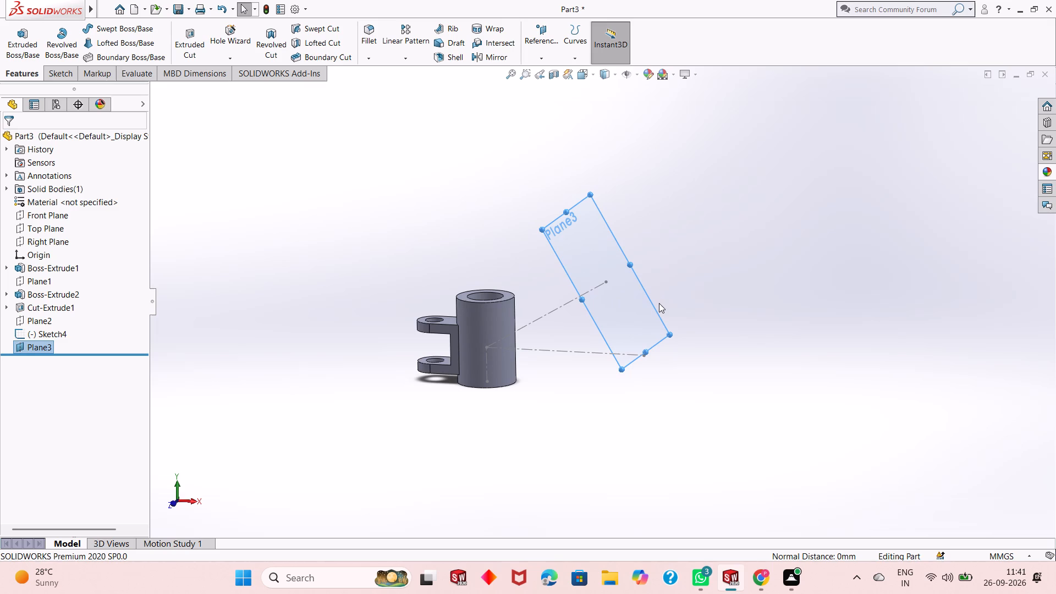
Undo the reference plane, the 30° angle dimension and the inclined centerline, back to the horizontal and vertical centerlines in the sketch.
key(Escape)
key(ctrl+z)
key(ctrl+z)
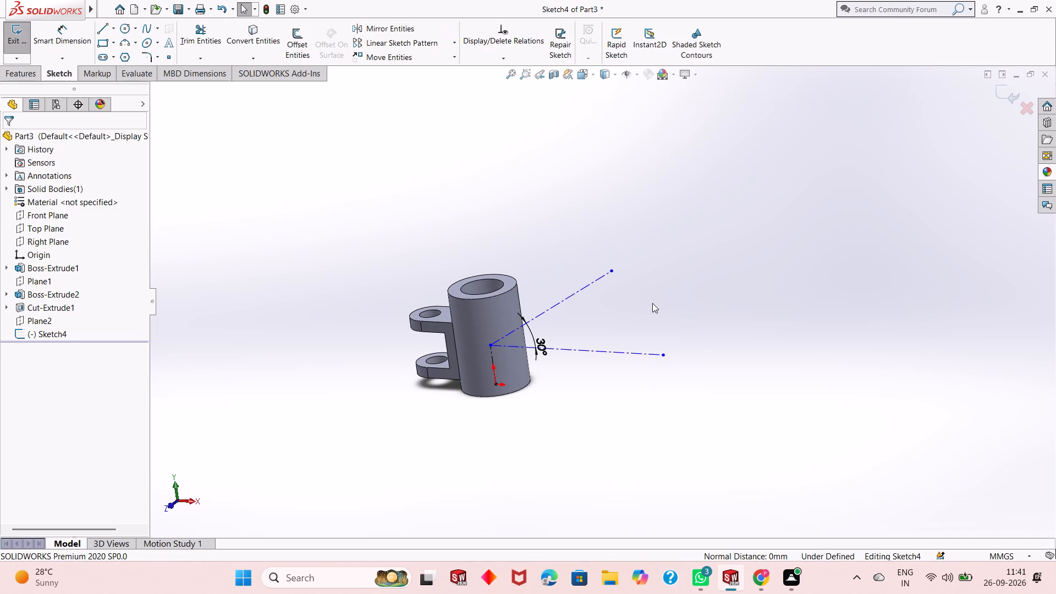
key(ctrl+8)
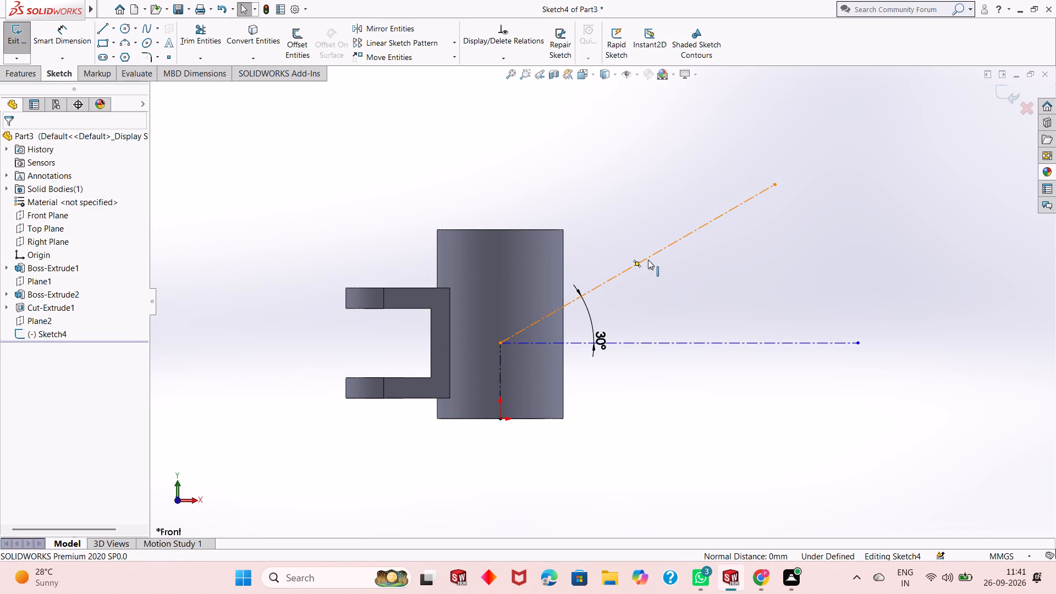
key(ctrl+z)
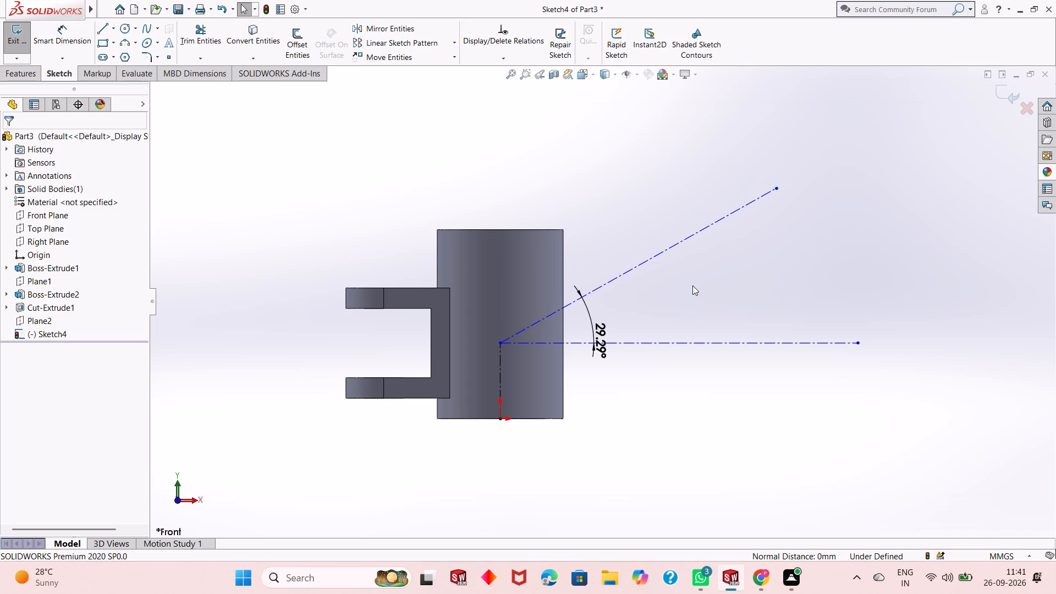
key(ctrl+z)
key(ctrl+z)
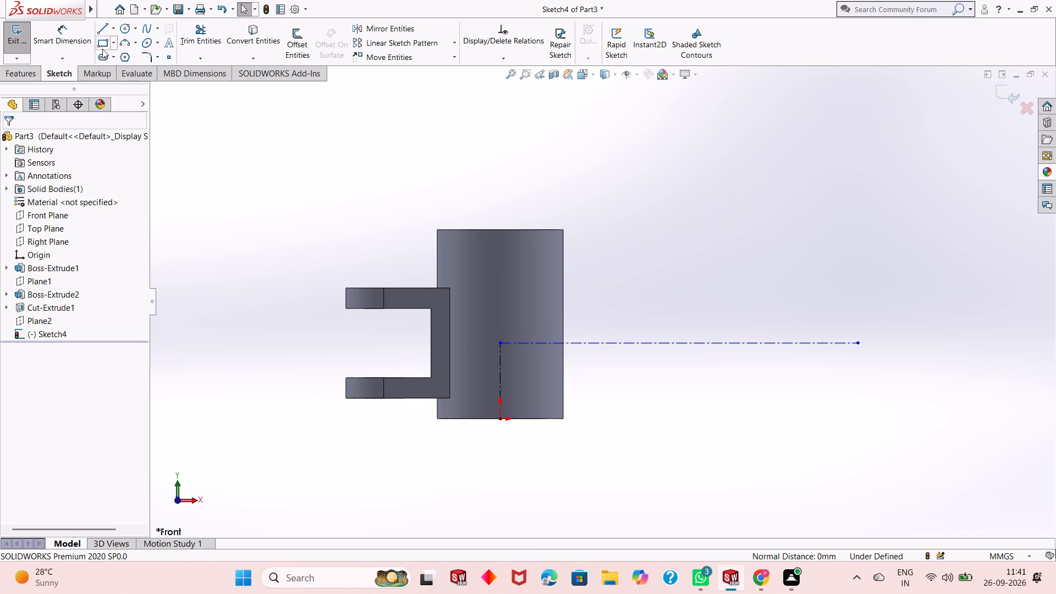
Draw a 6 mm inclined centerline from the junction of the two centerlines, rising about 30° away from the lug.
click(113, 28)
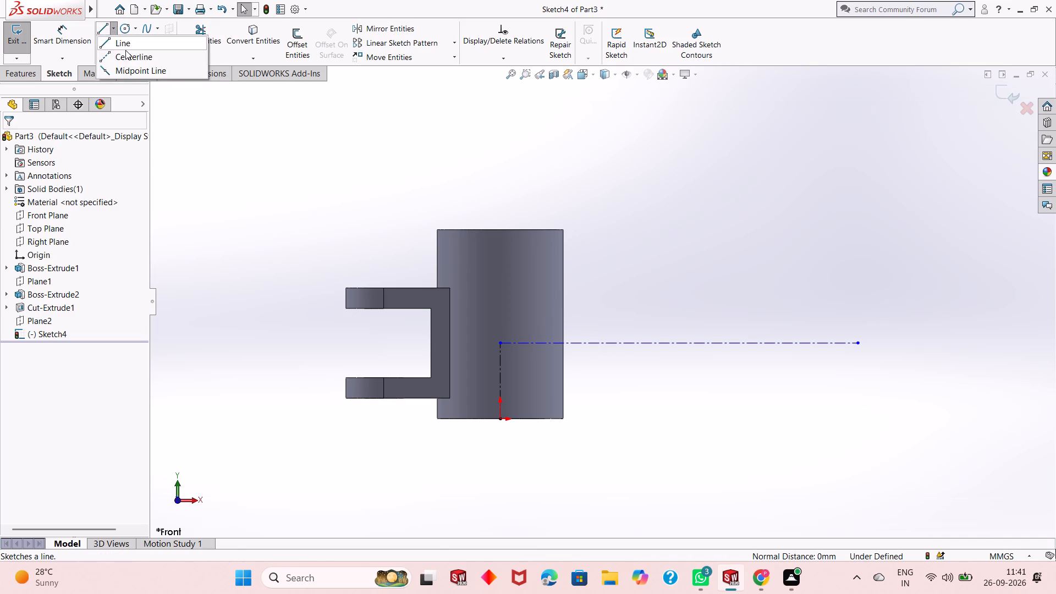
click(125, 51)
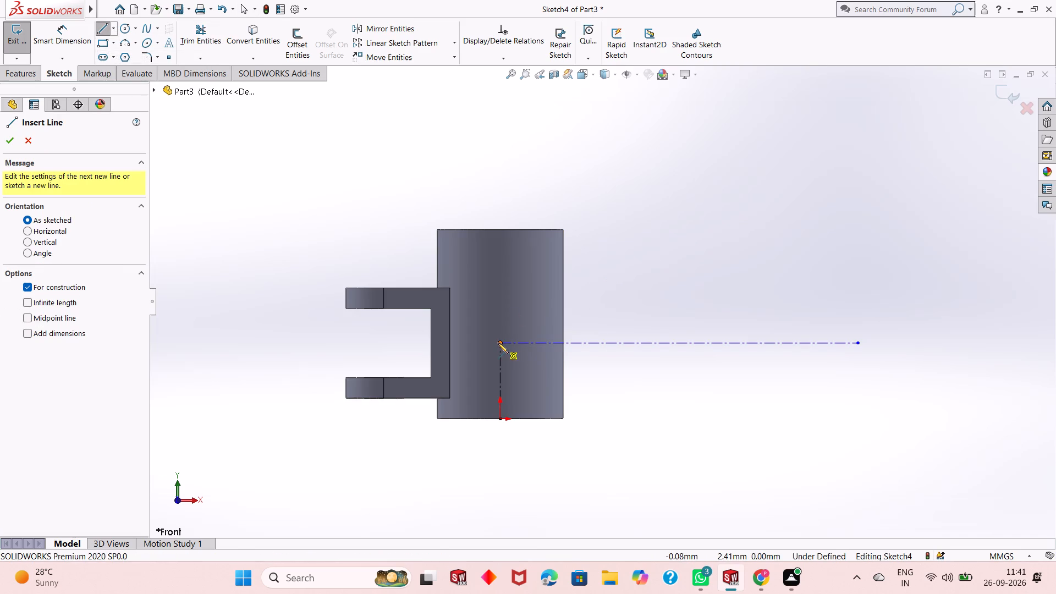
click(502, 343)
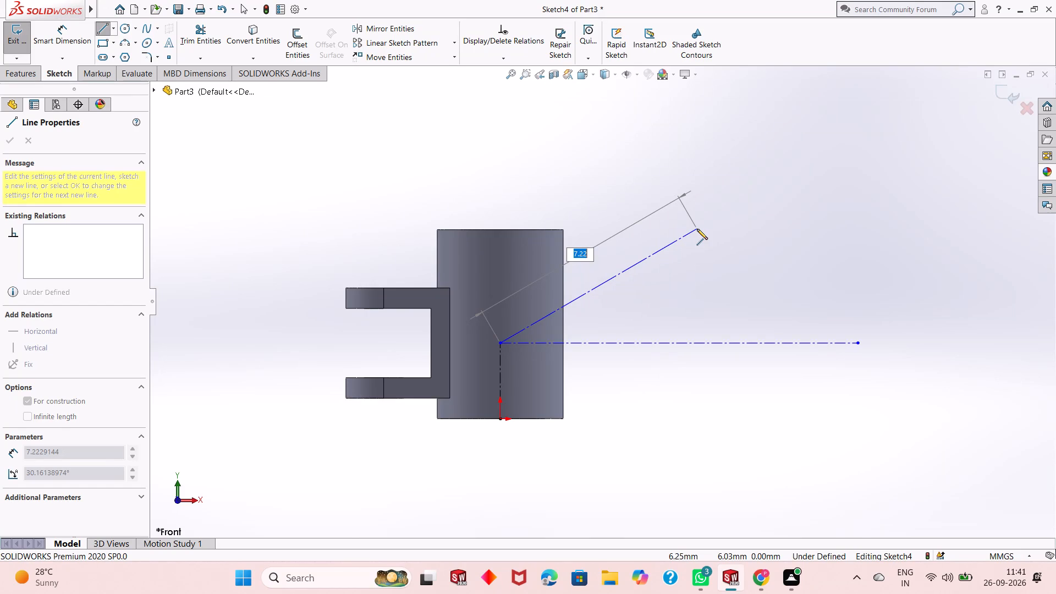
key(6)
key(Return)
key(Escape)
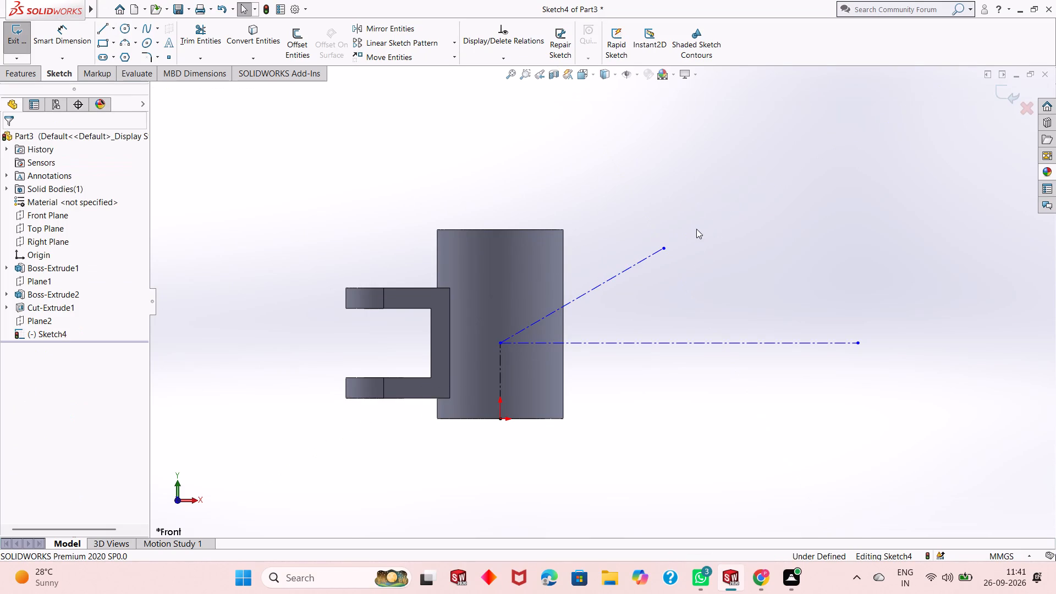
Dimension the angle between the inclined and horizontal centerlines as 30° and exit the sketch.
click(78, 34)
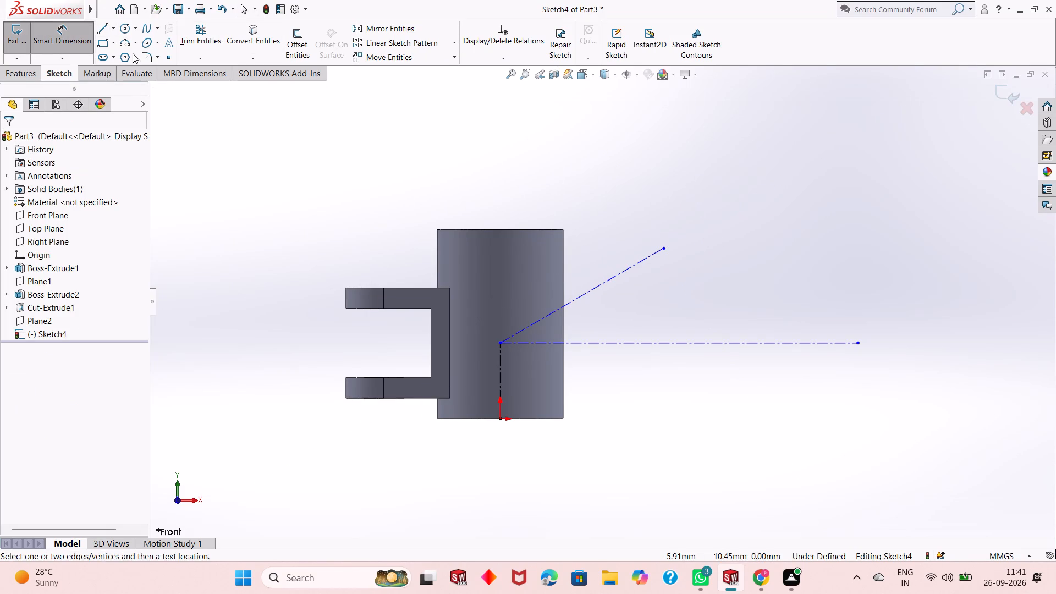
click(610, 280)
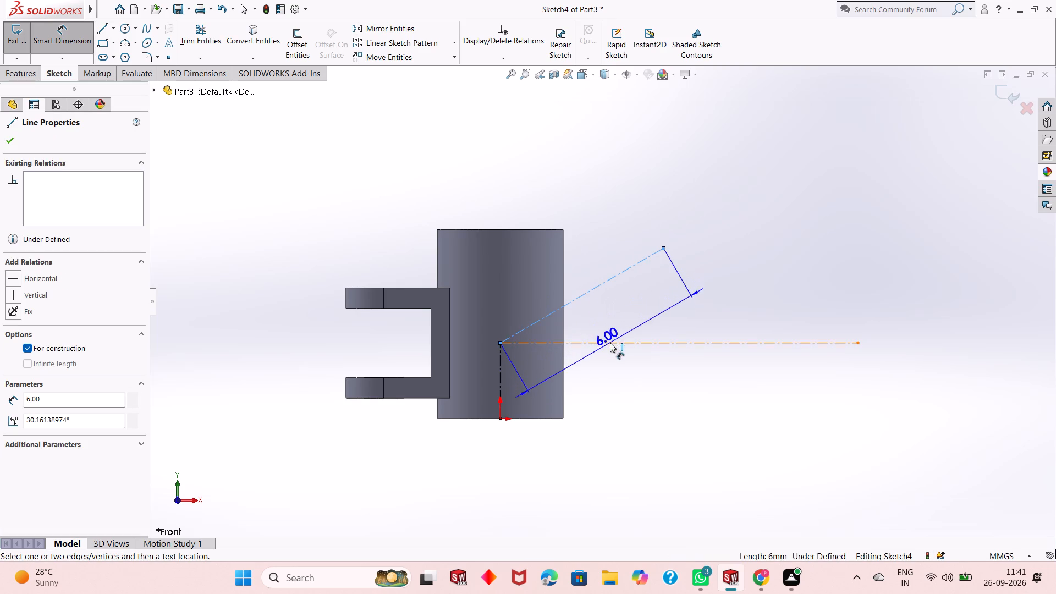
click(610, 343)
click(636, 312)
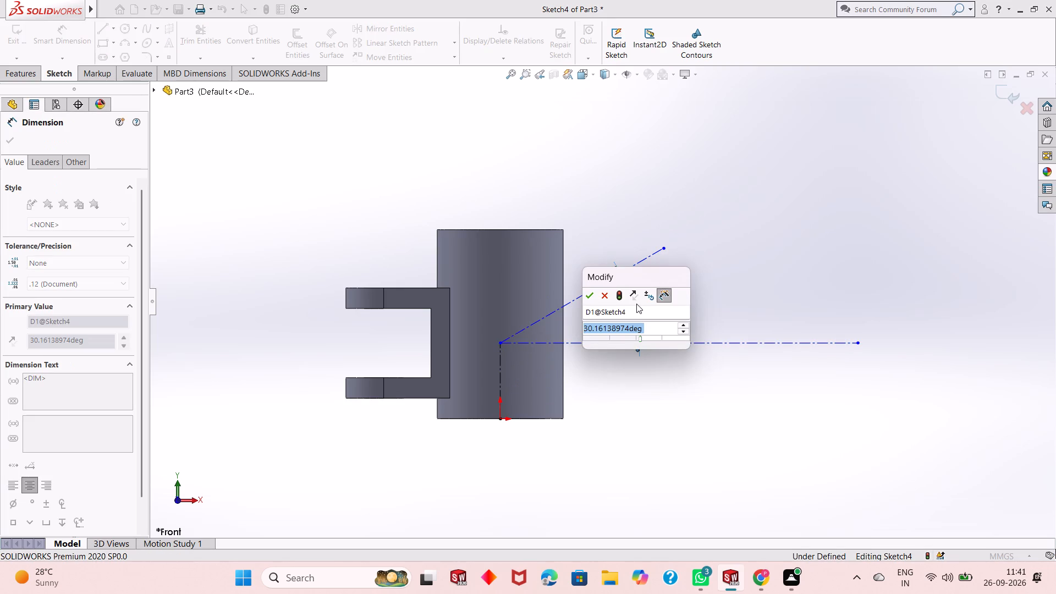
text(30)
key(Return)
right_click(579, 201)
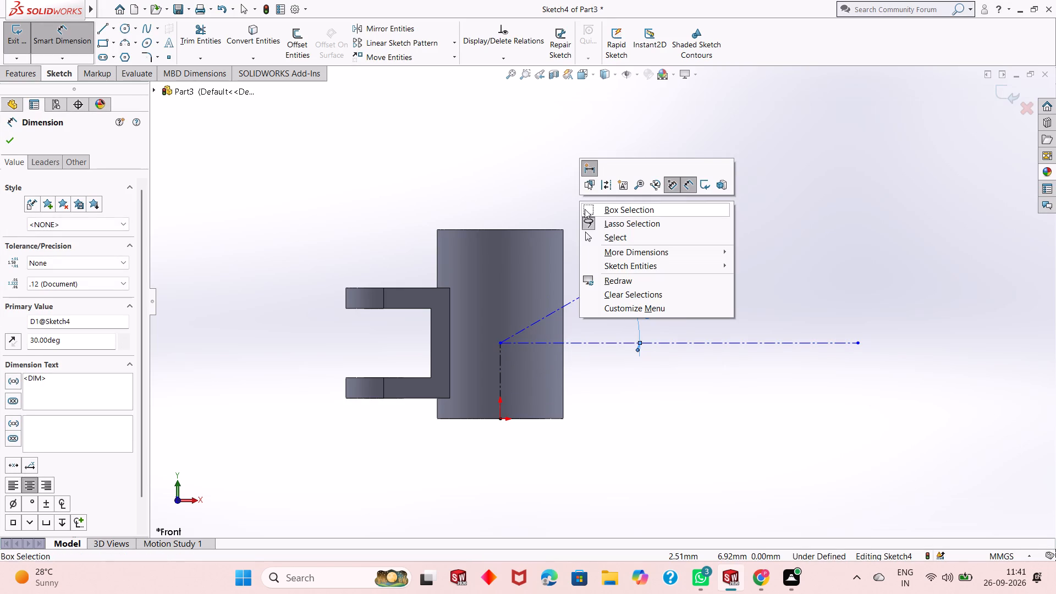
click(599, 235)
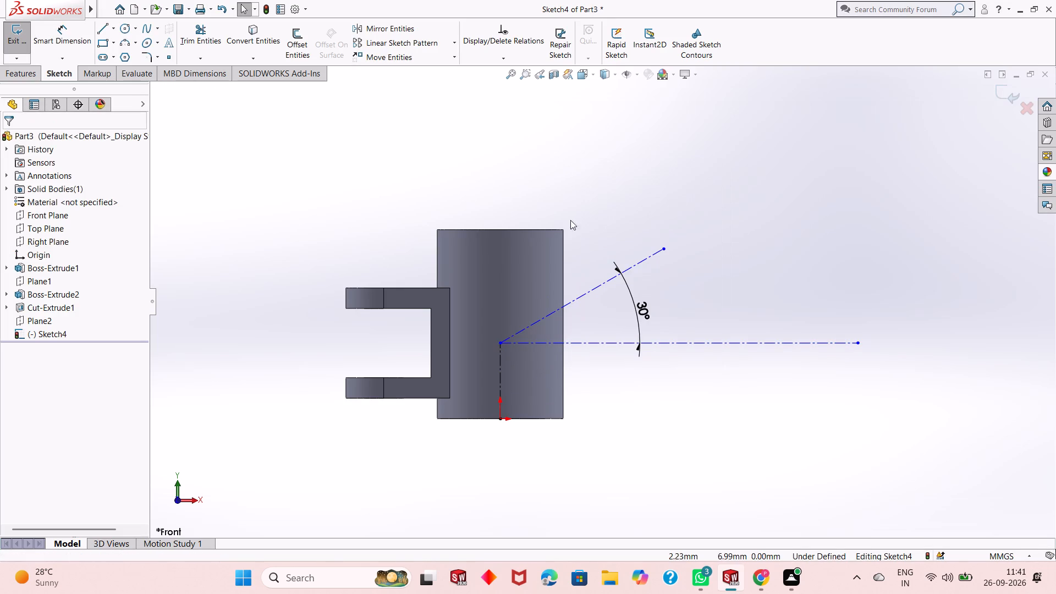
click(999, 96)
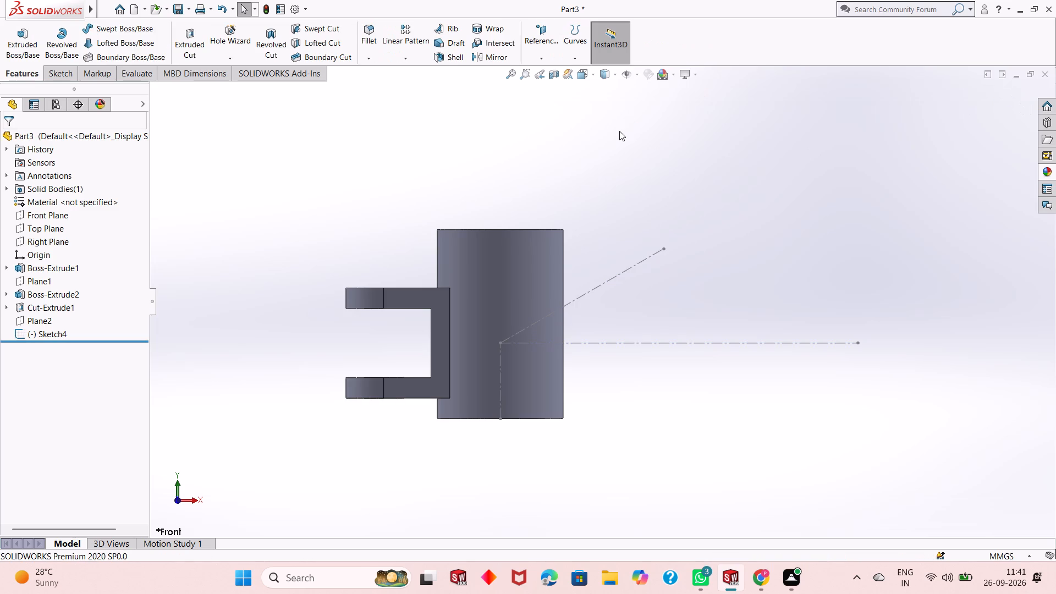
Create a reference plane coincident with the inclined centerline's outer endpoint and perpendicular to that centerline.
click(544, 57)
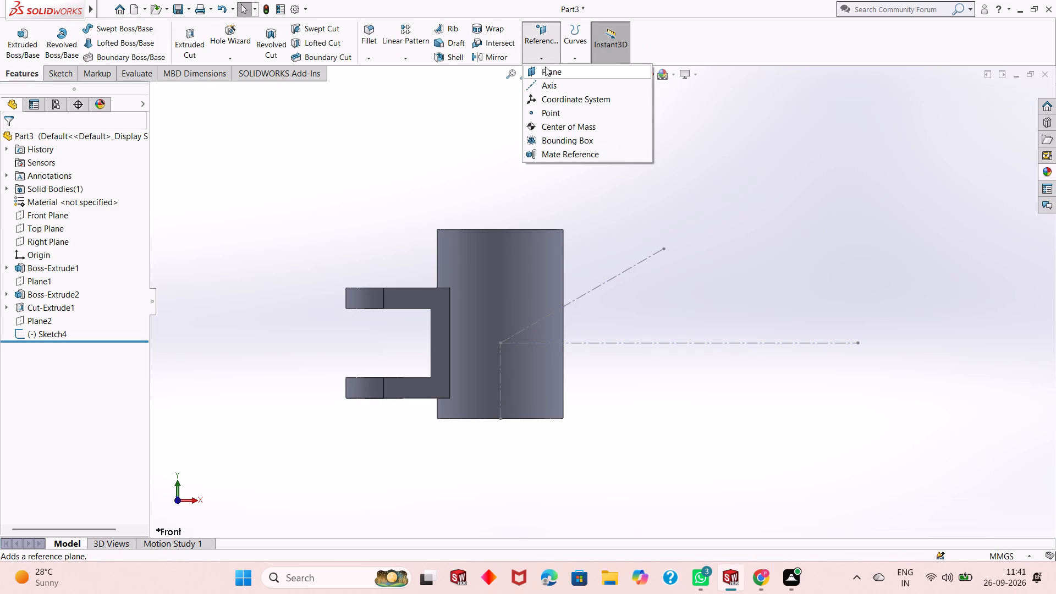
click(545, 67)
click(665, 251)
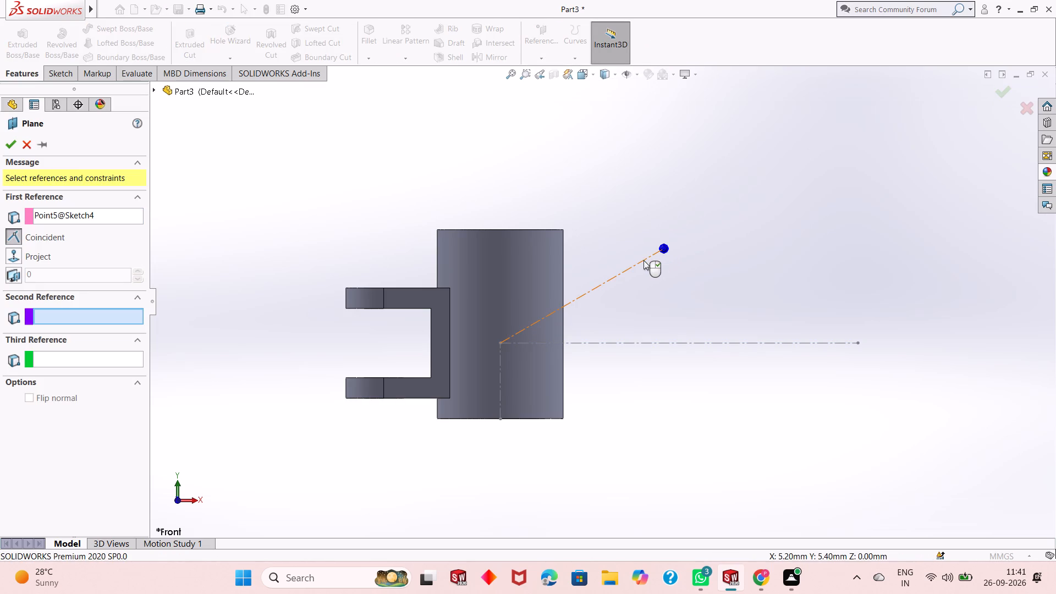
click(640, 261)
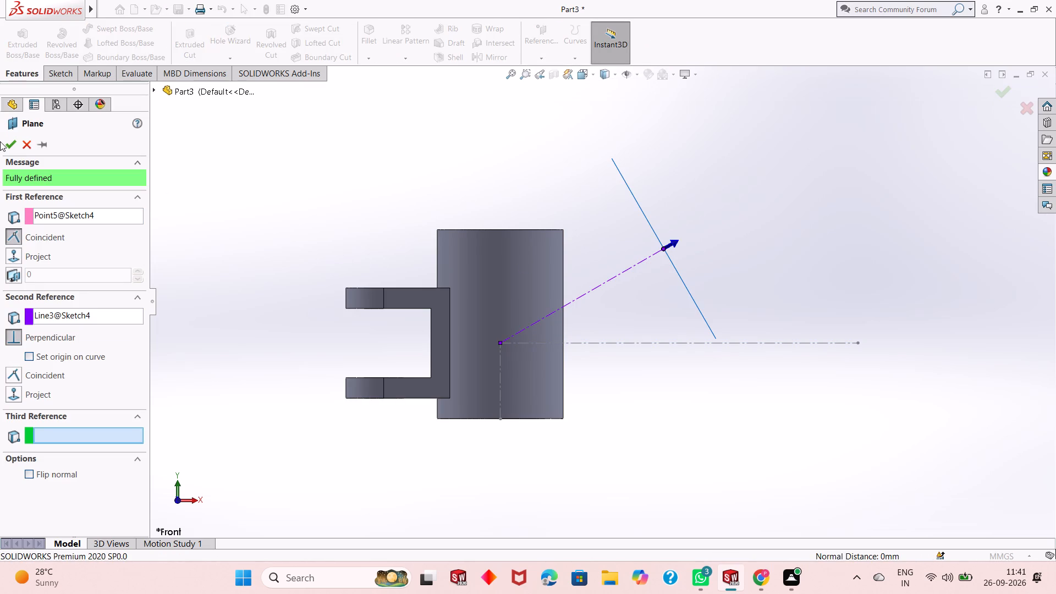
click(6, 145)
Open a new sketch on the reference plane perpendicular to the inclined centerline, viewed normal to it.
scroll(513, 362, up, 3)
middle_drag(573, 331, 466, 370)
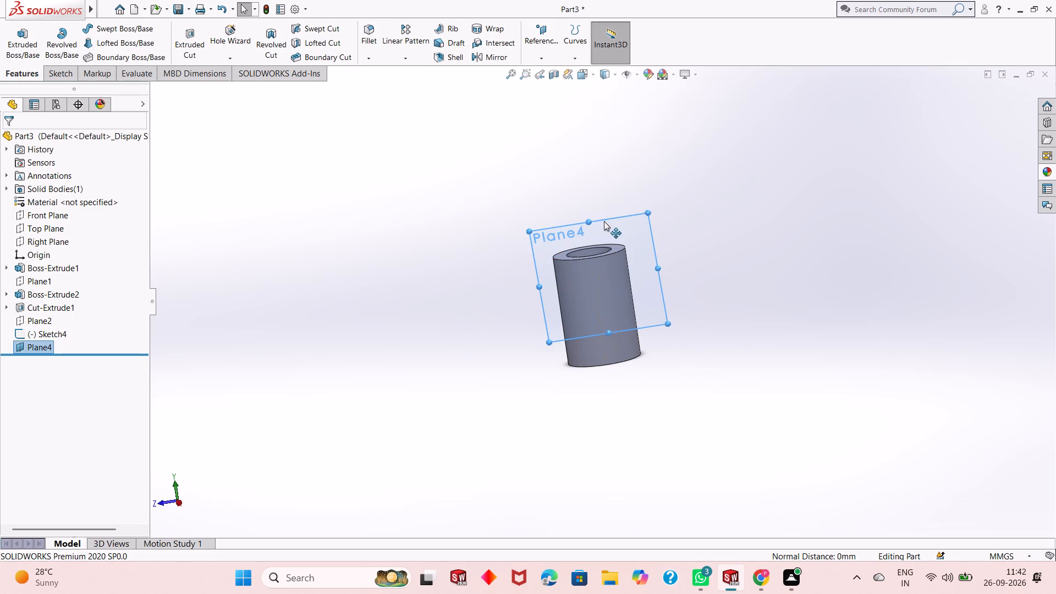
right_click(642, 234)
click(668, 220)
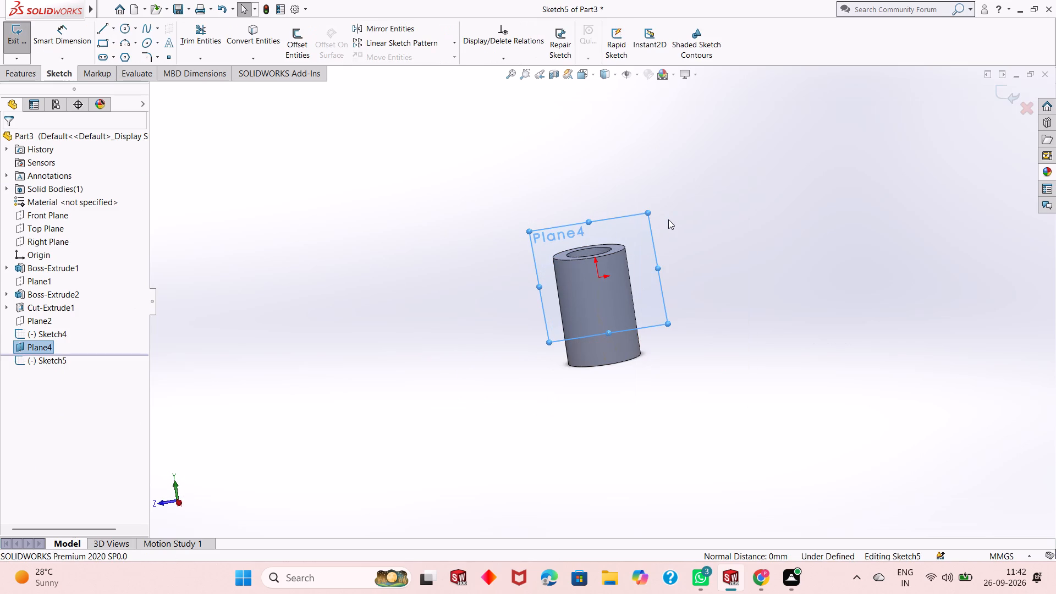
key(ctrl+8)
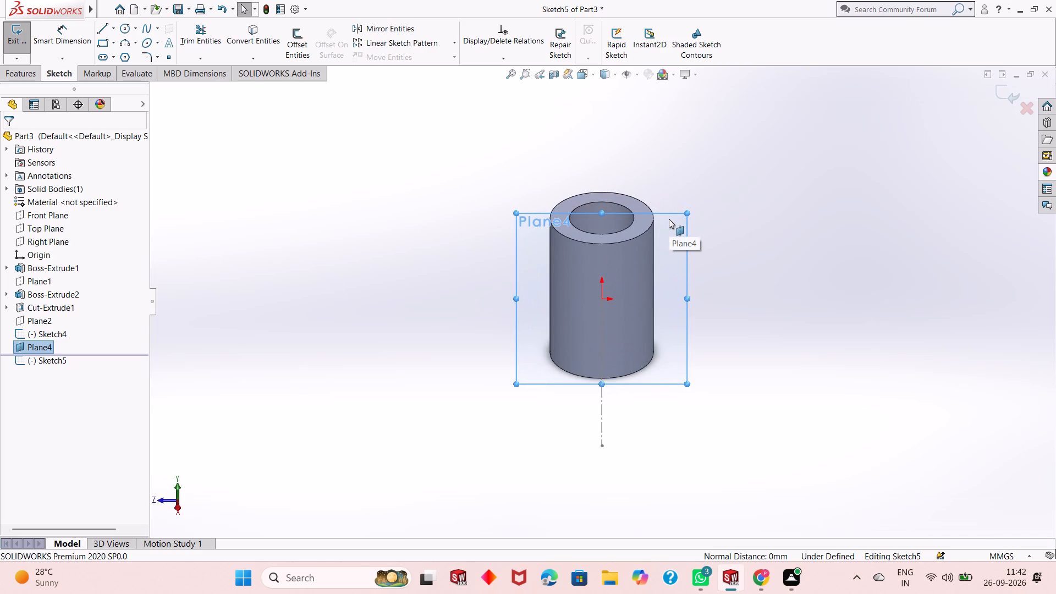
key(Escape)
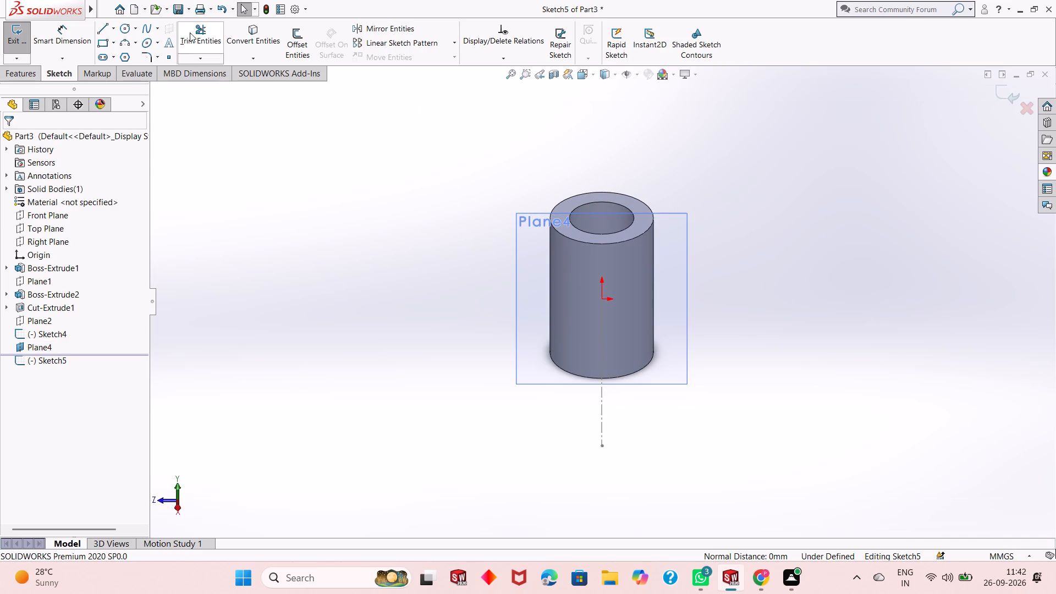
Sketch a circle of about 1.8 mm radius centred on the sketch origin at the inclined centerline's end.
click(127, 29)
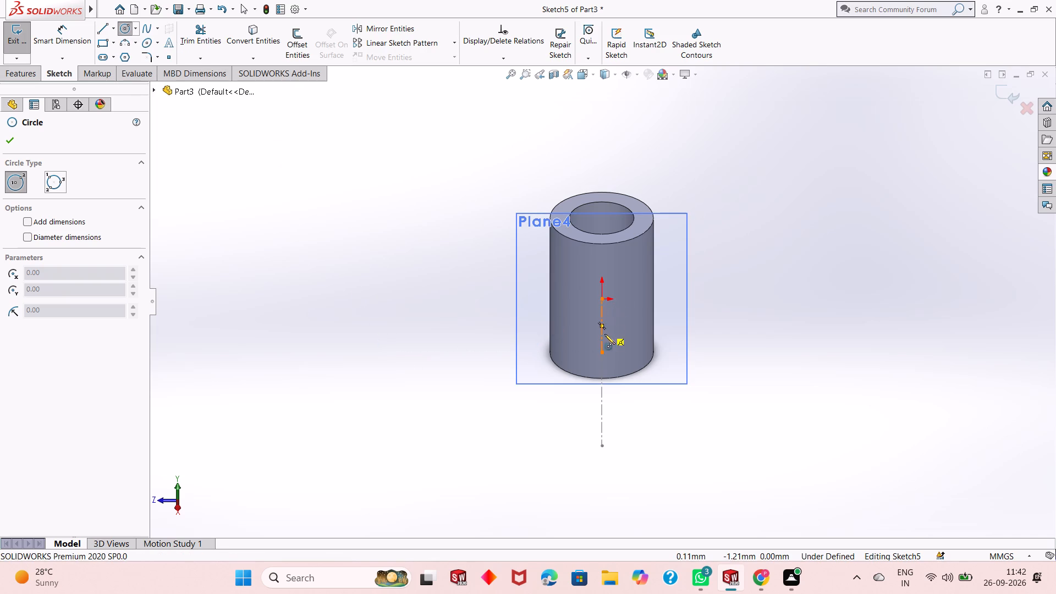
middle_drag(736, 301, 751, 301)
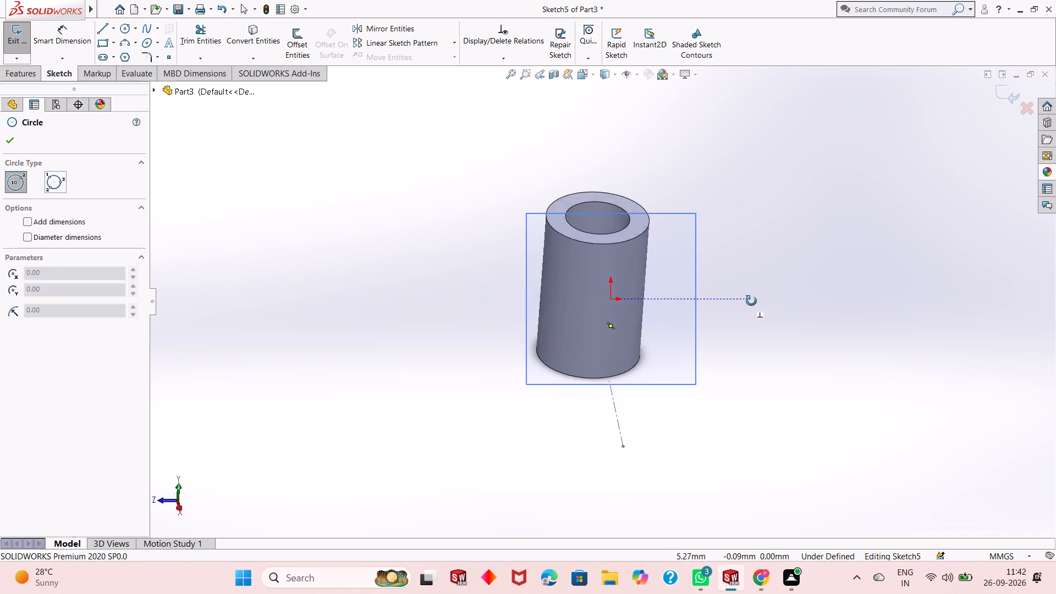
middle_drag(751, 301, 725, 298)
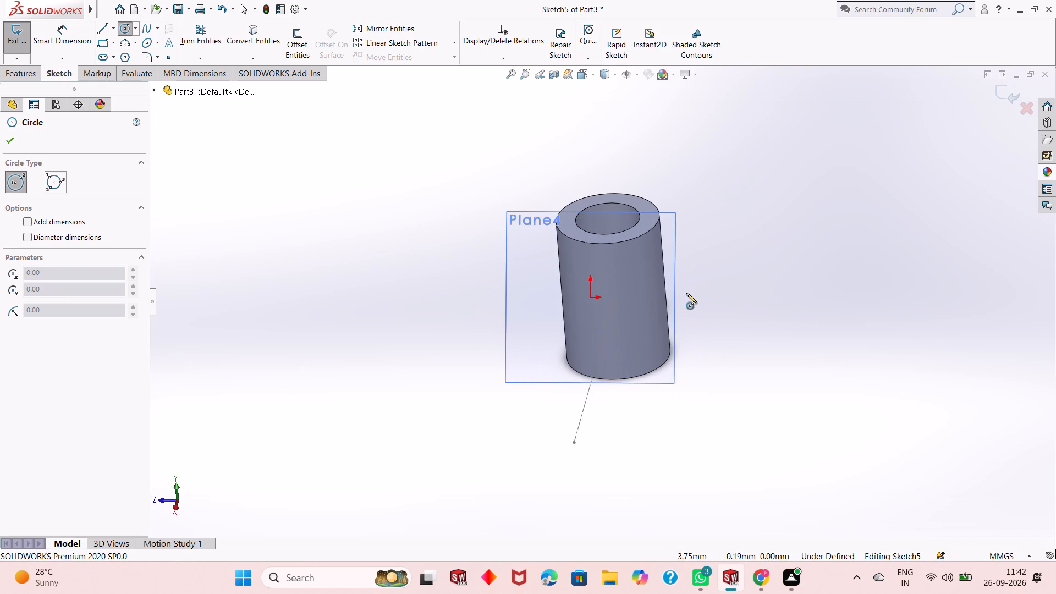
key(ctrl+8)
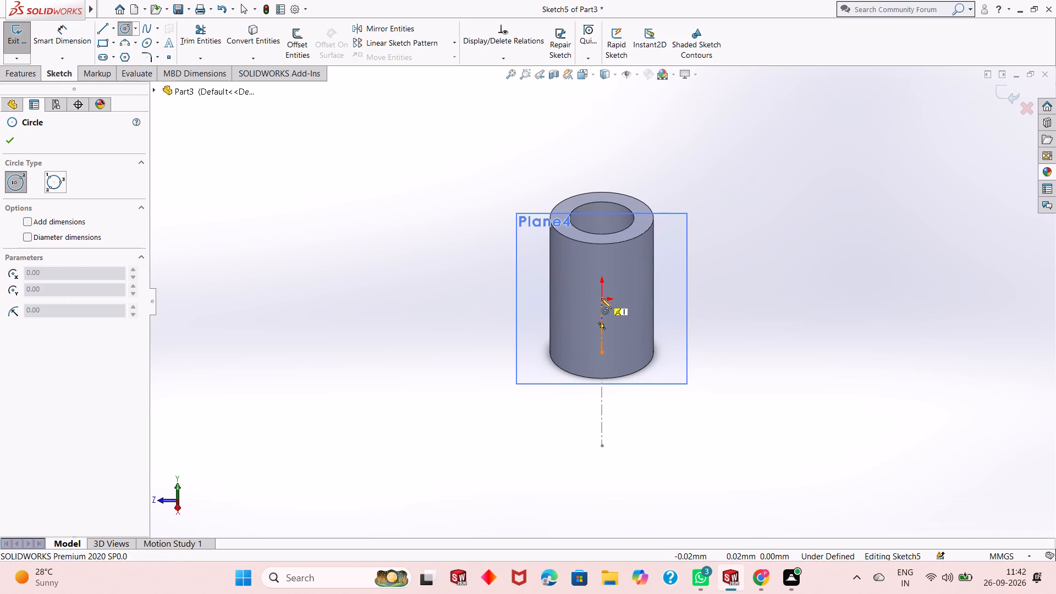
click(601, 298)
click(639, 269)
right_click(267, 260)
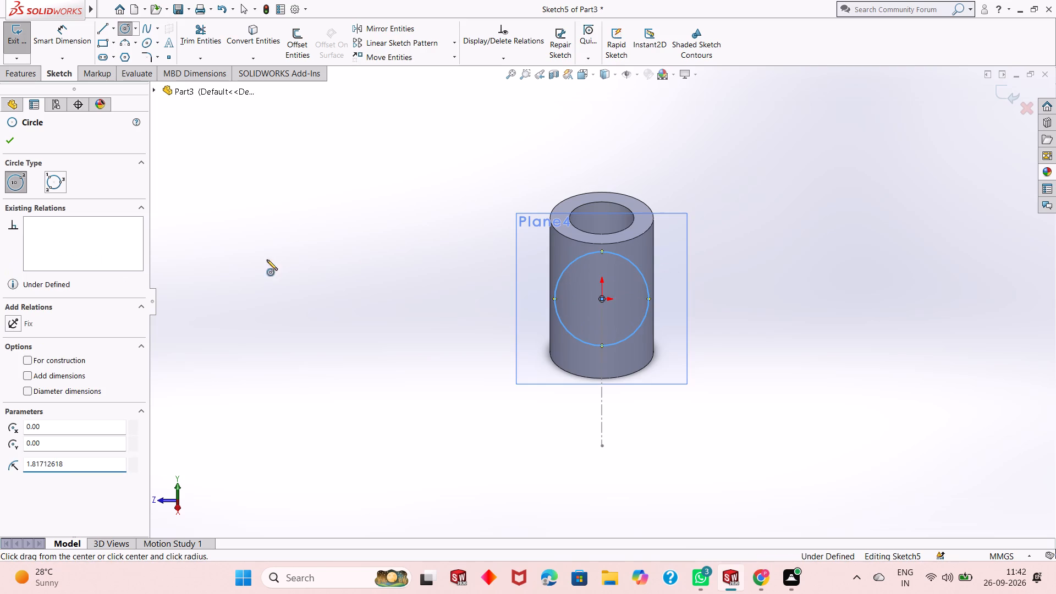
click(293, 269)
Dimension the circle's diameter as 3 mm.
click(75, 41)
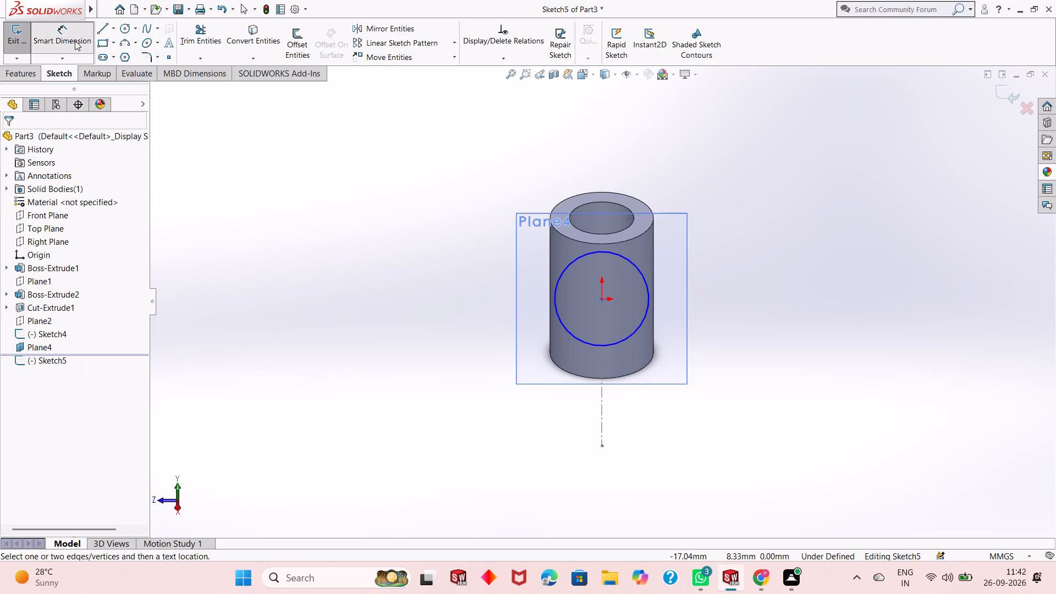
click(562, 327)
click(430, 365)
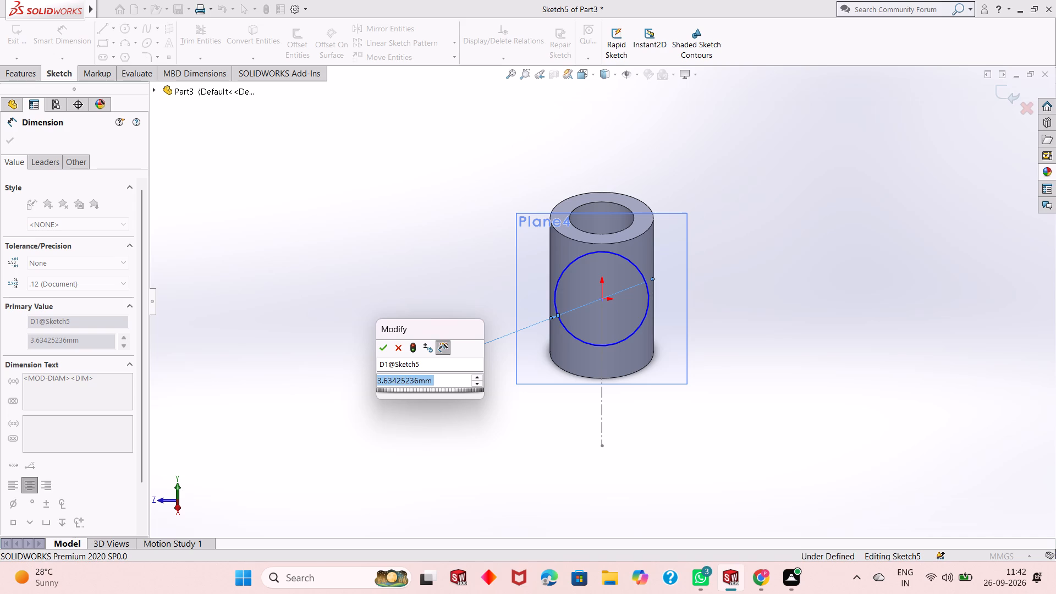
key(3)
key(Return)
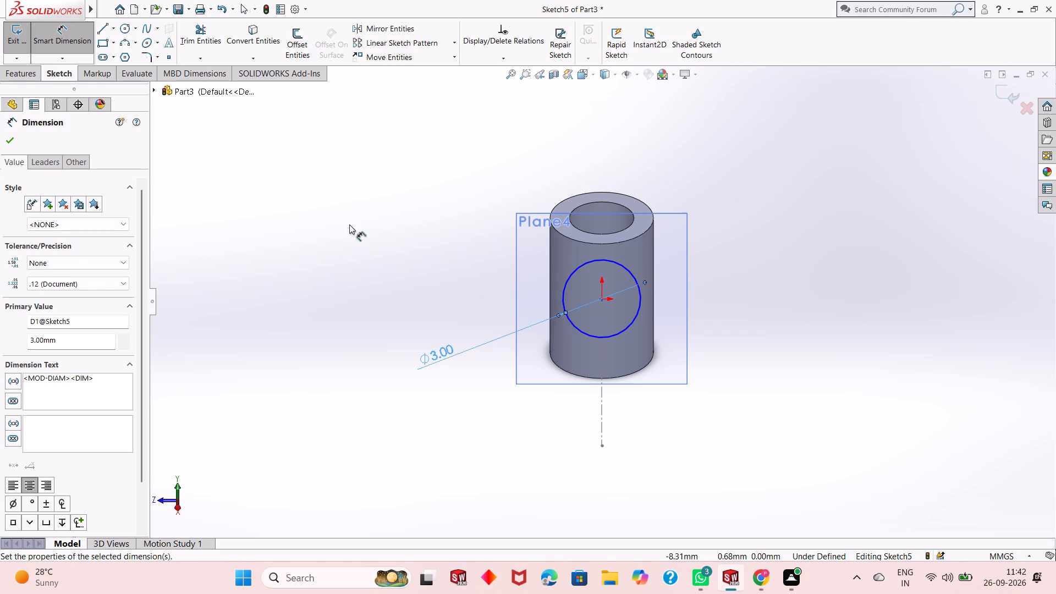
click(9, 140)
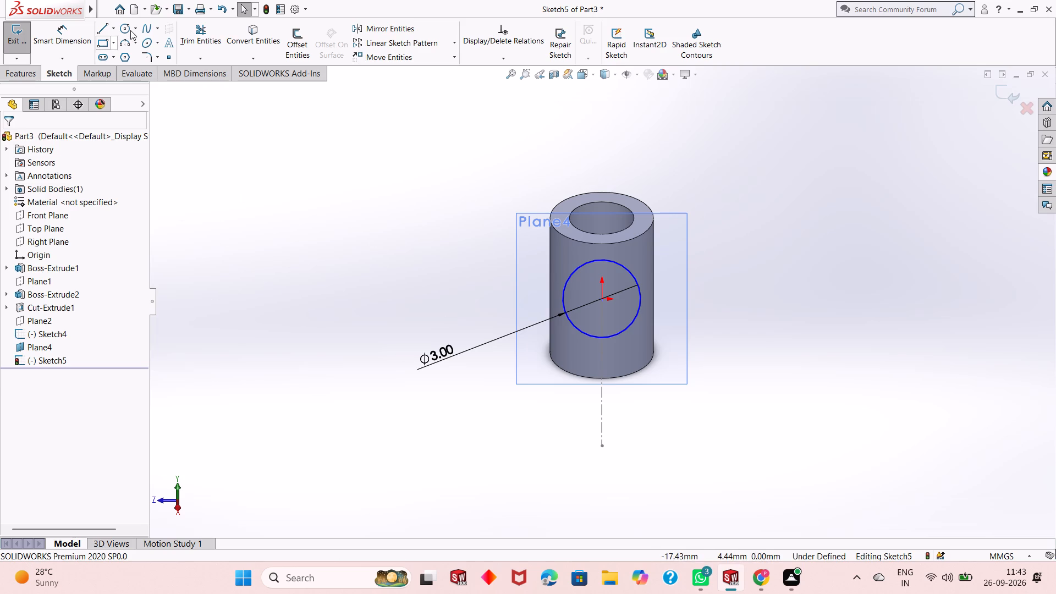
Dimension the vertical distance between the circle's centre and the hollow cylinder's bottom circular edge.
click(25, 71)
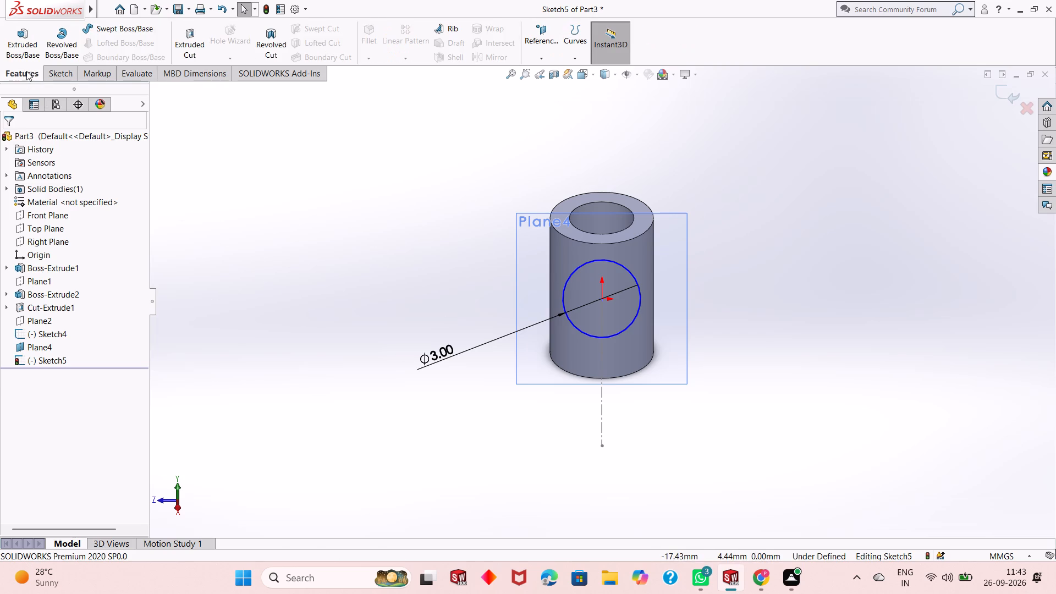
click(66, 75)
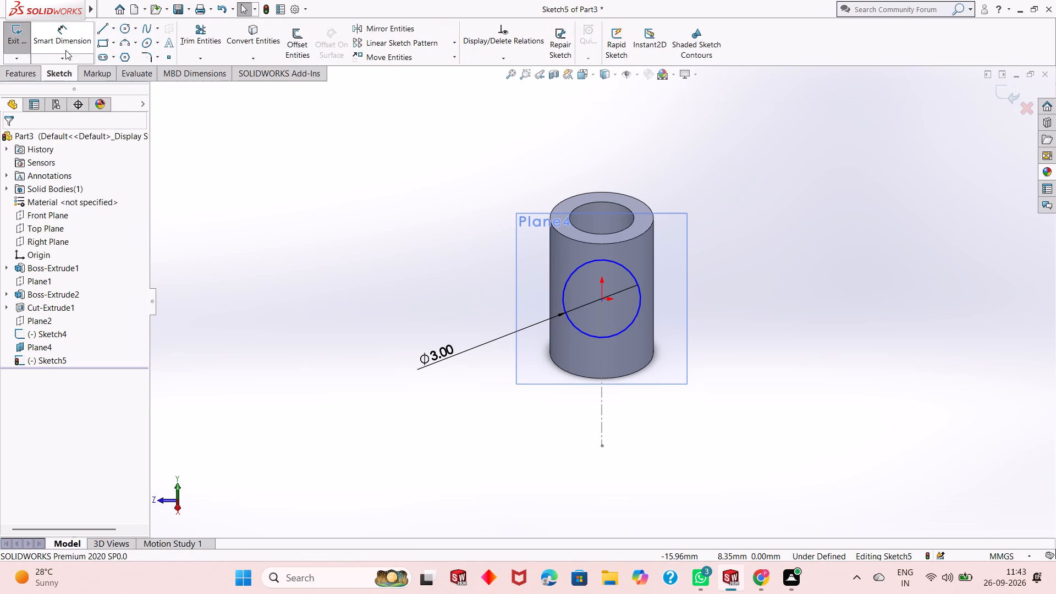
click(65, 40)
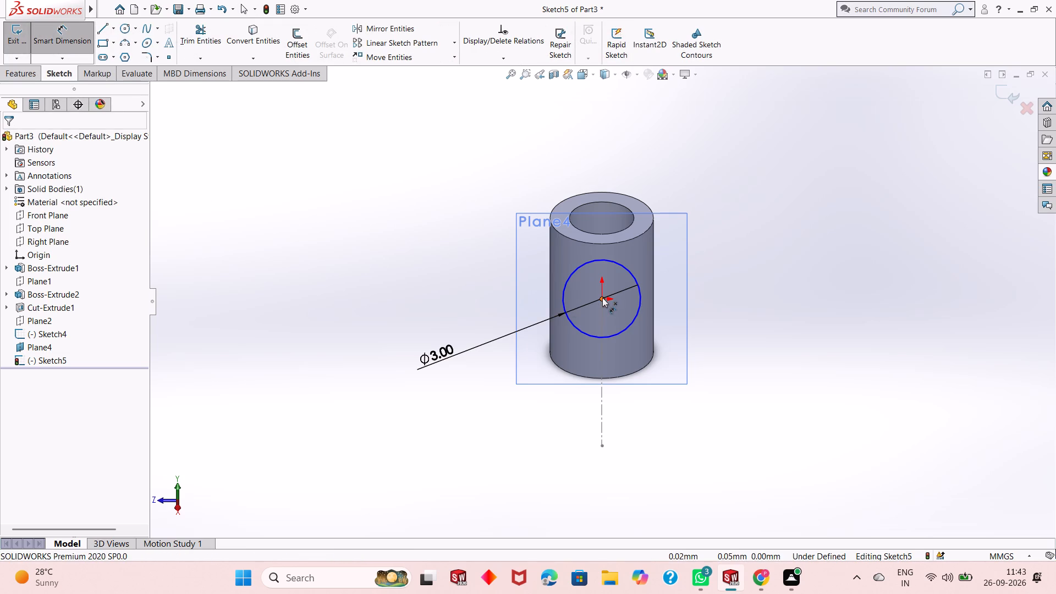
click(602, 298)
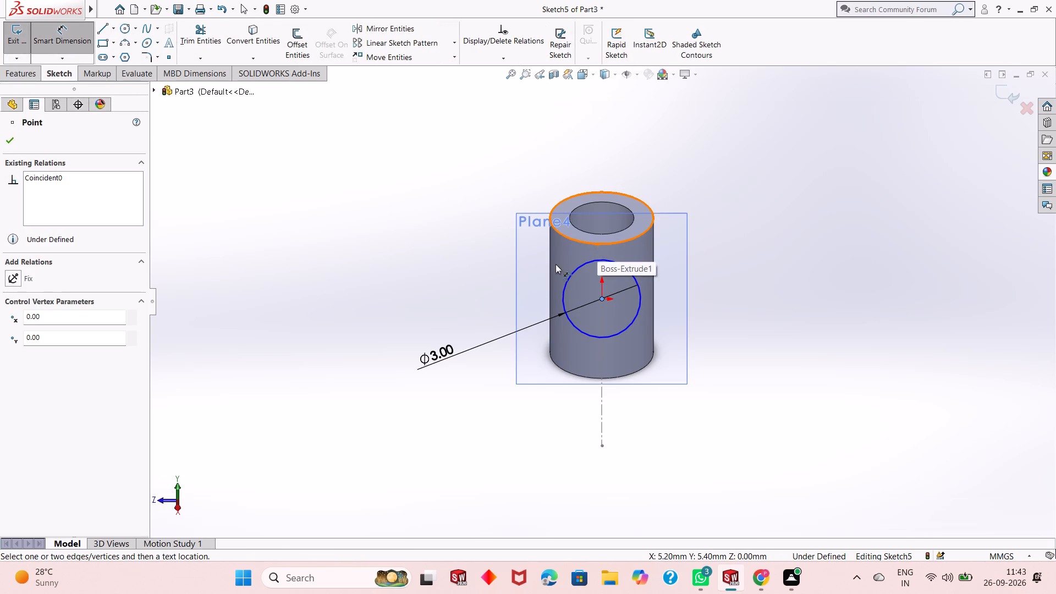
click(609, 378)
click(714, 358)
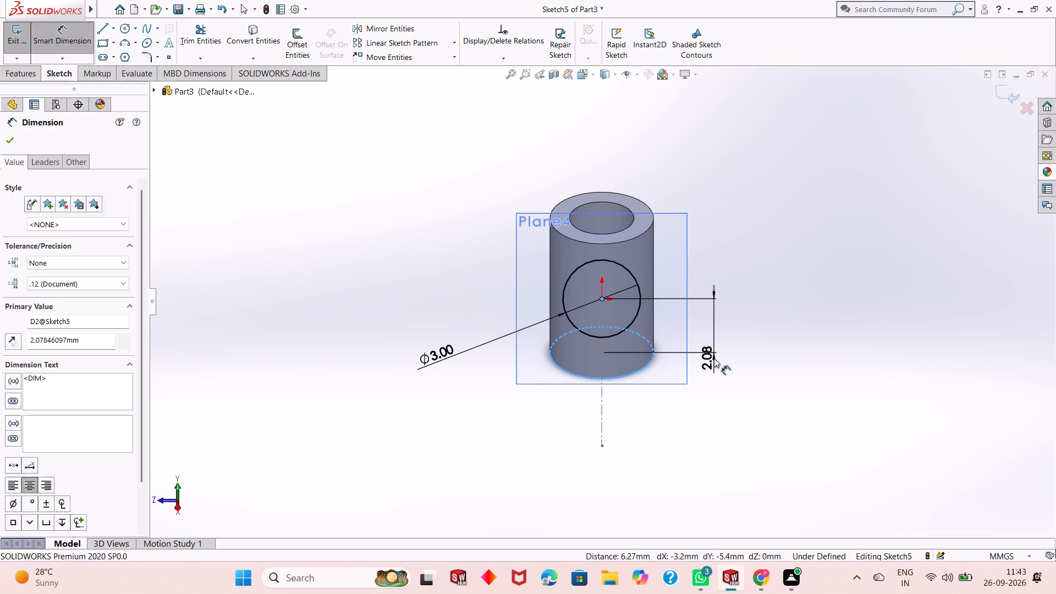
click(665, 342)
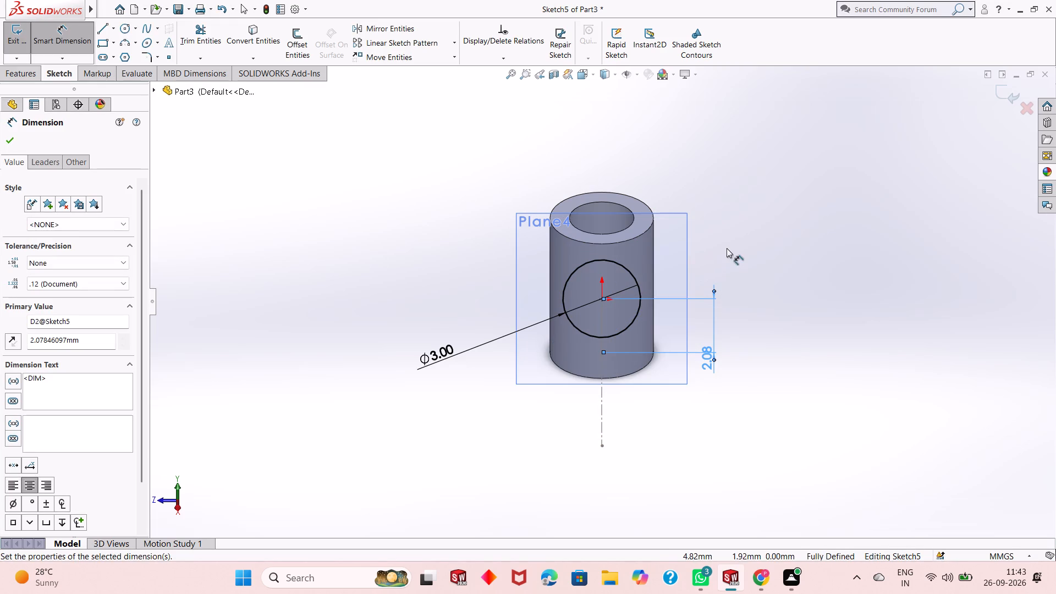
right_click(727, 248)
click(749, 286)
Start a blind boss extrusion of the 3 mm circle, reversed towards the hollow cylinder, with a 5 mm depth.
click(13, 74)
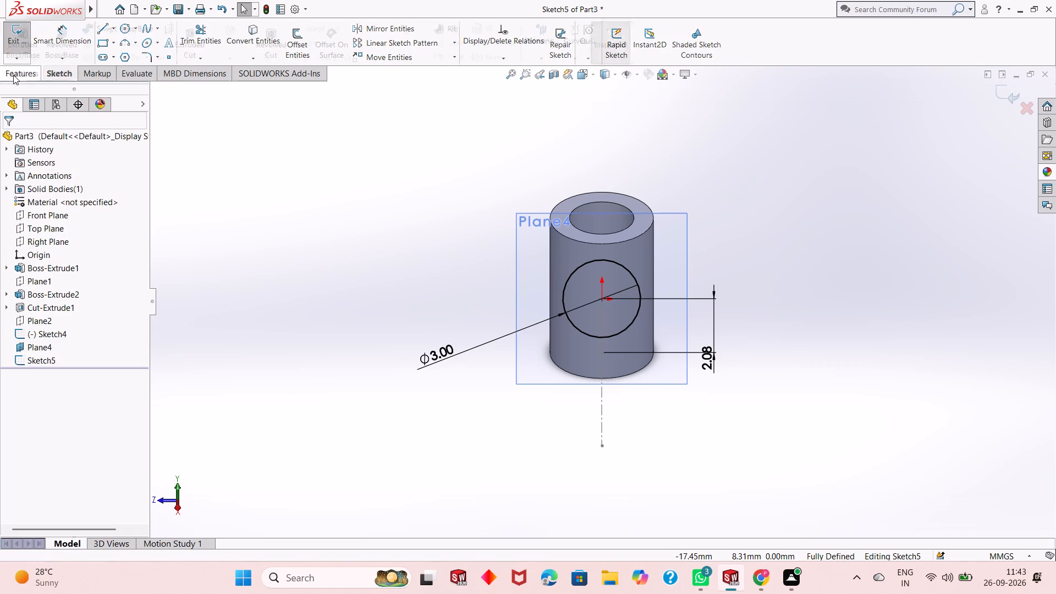
click(30, 53)
middle_drag(692, 276, 707, 274)
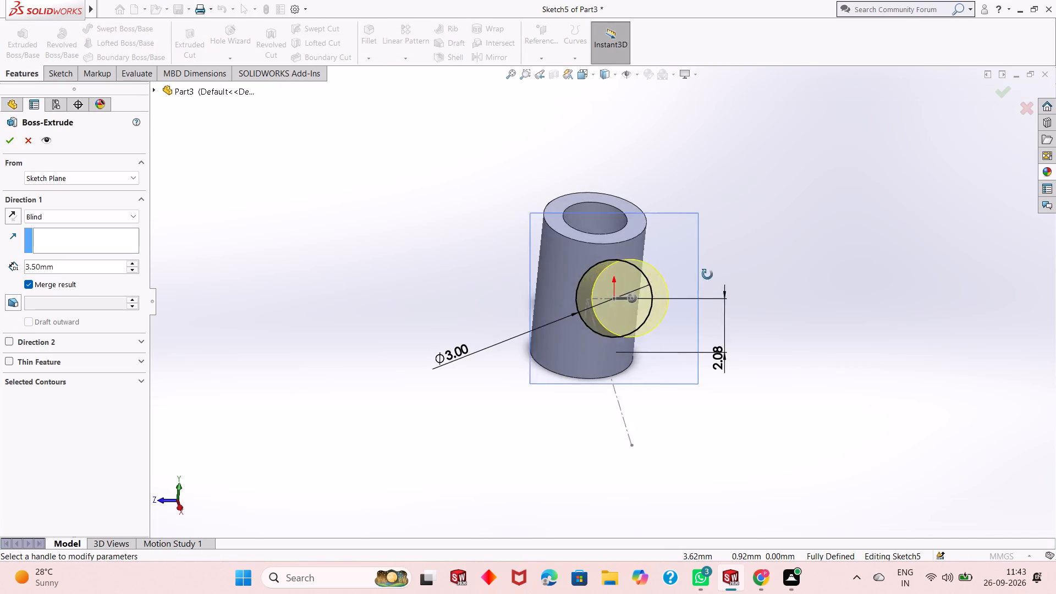
middle_drag(707, 274, 754, 261)
click(10, 215)
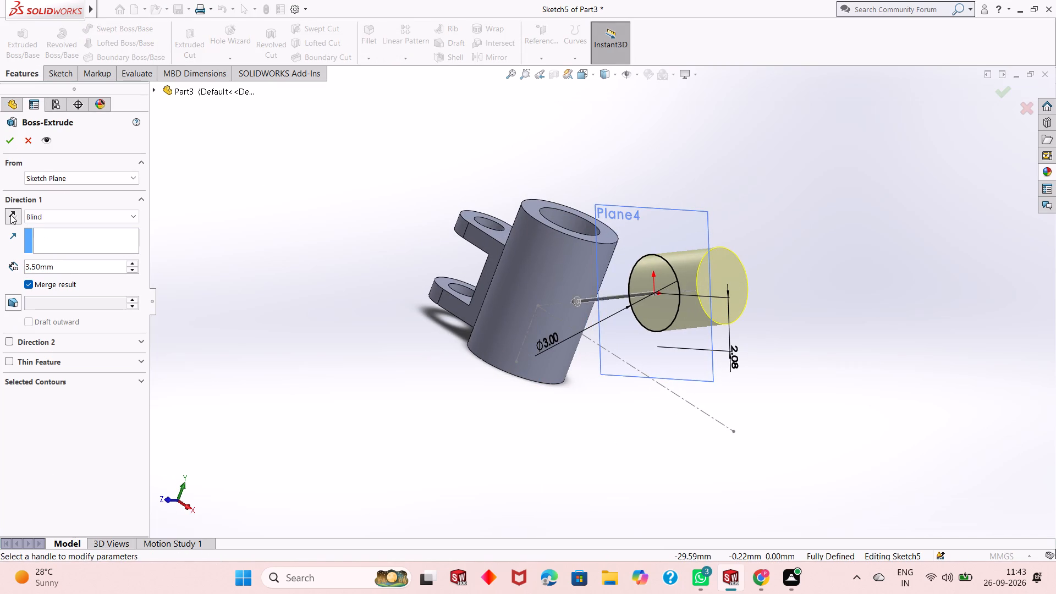
middle_drag(511, 348, 582, 315)
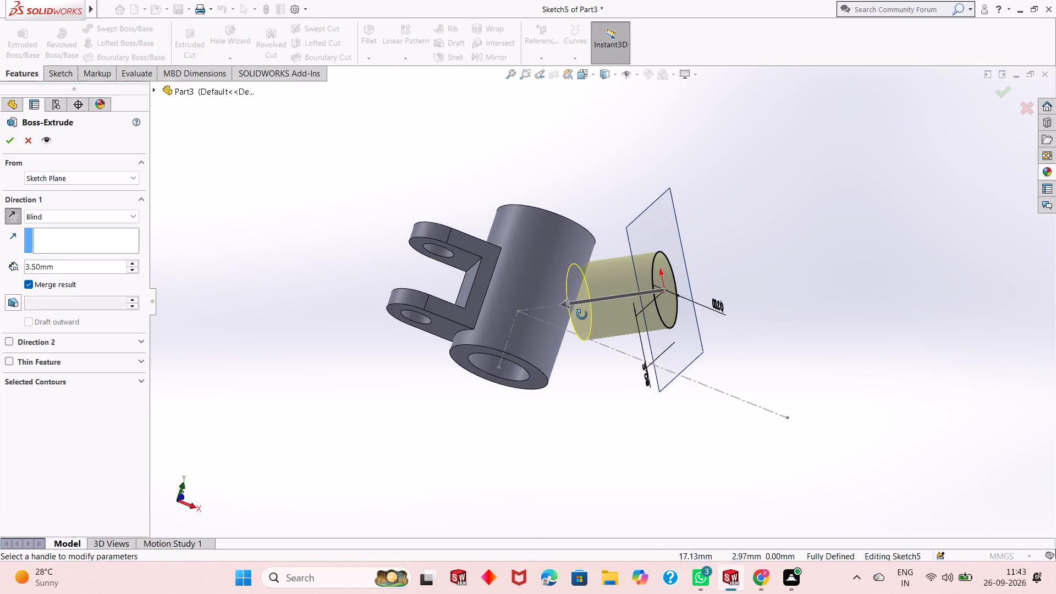
middle_drag(582, 315, 563, 366)
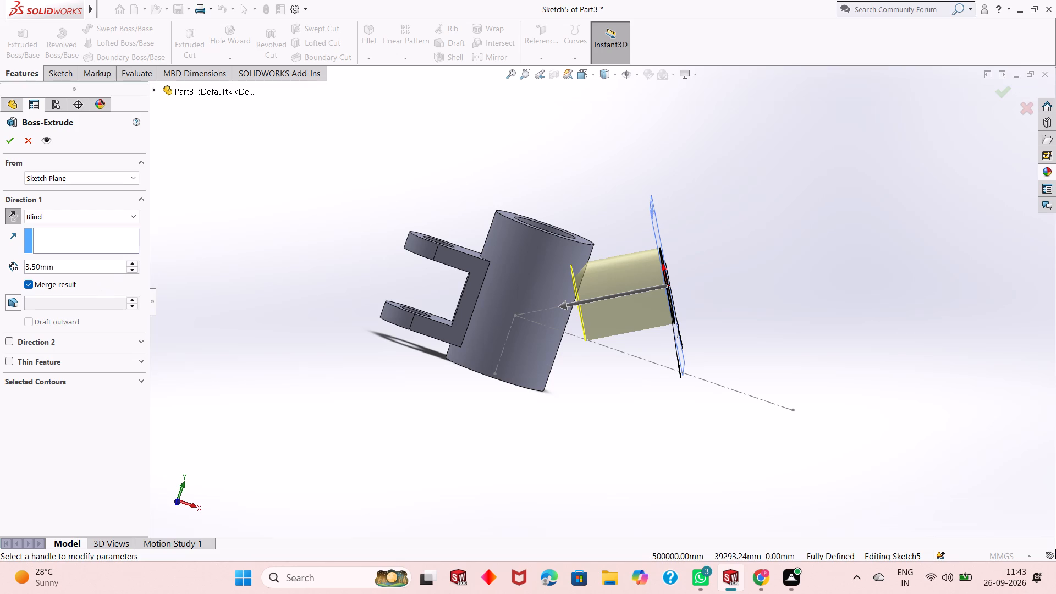
click(64, 274)
double_click(64, 268)
key(5)
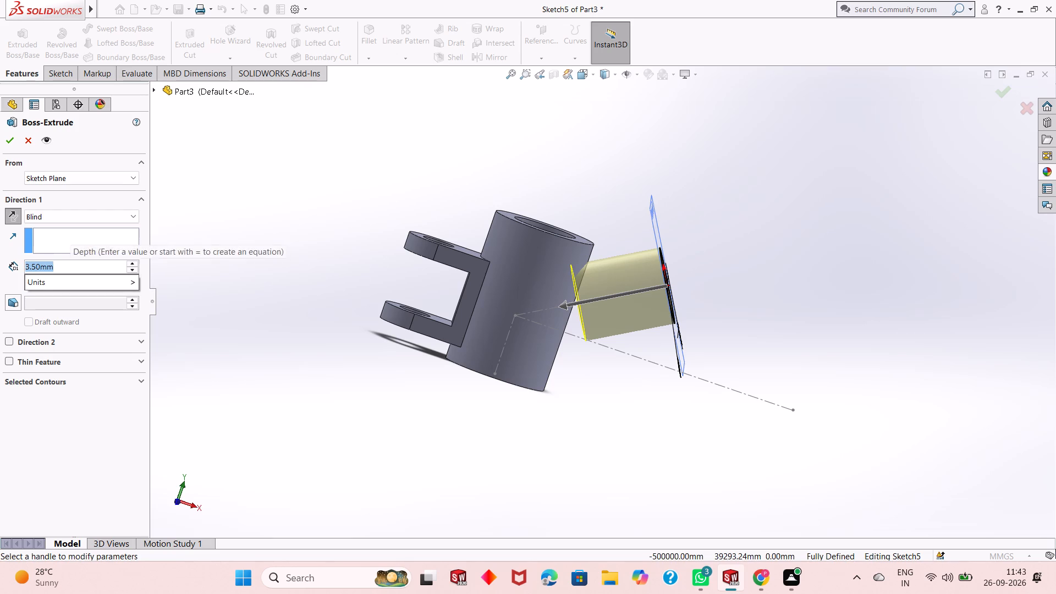
key(Return)
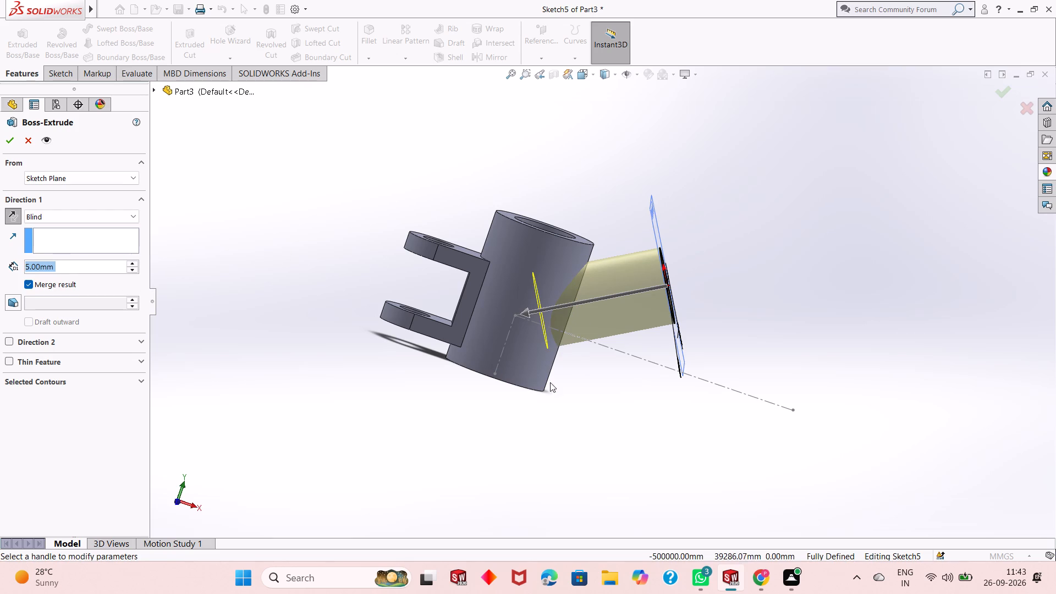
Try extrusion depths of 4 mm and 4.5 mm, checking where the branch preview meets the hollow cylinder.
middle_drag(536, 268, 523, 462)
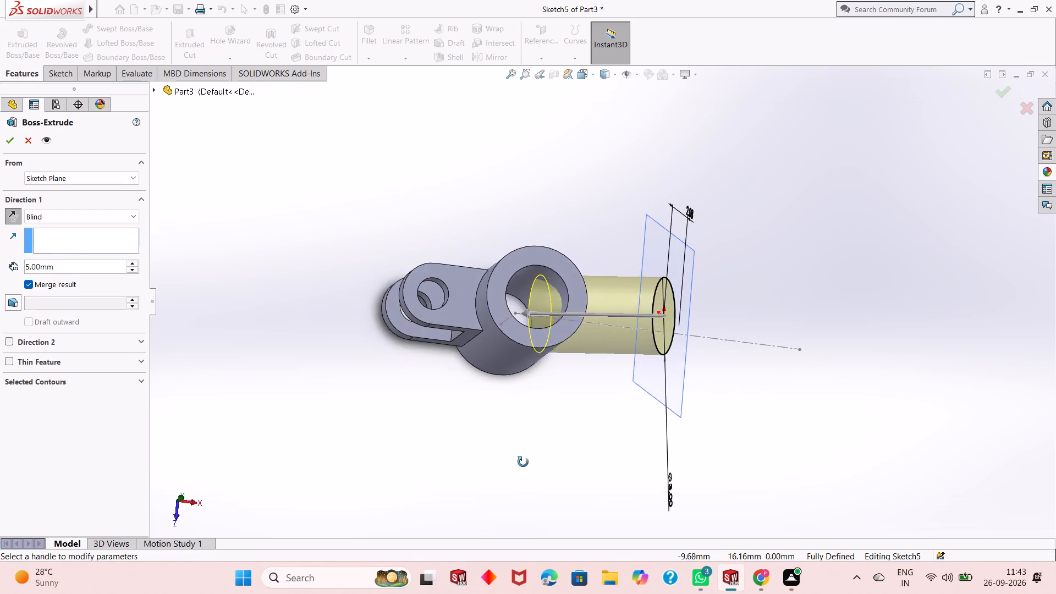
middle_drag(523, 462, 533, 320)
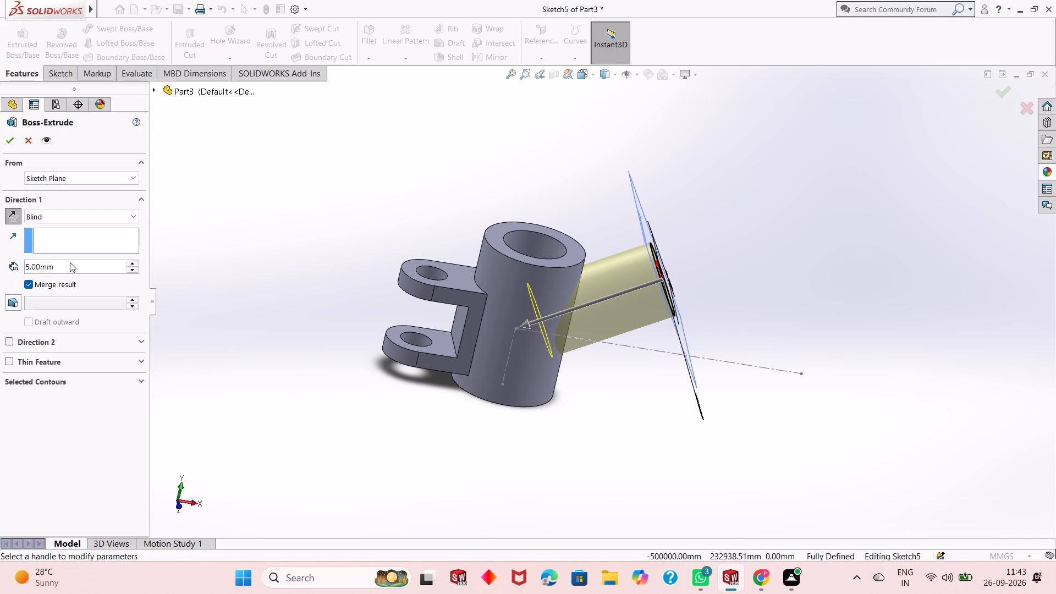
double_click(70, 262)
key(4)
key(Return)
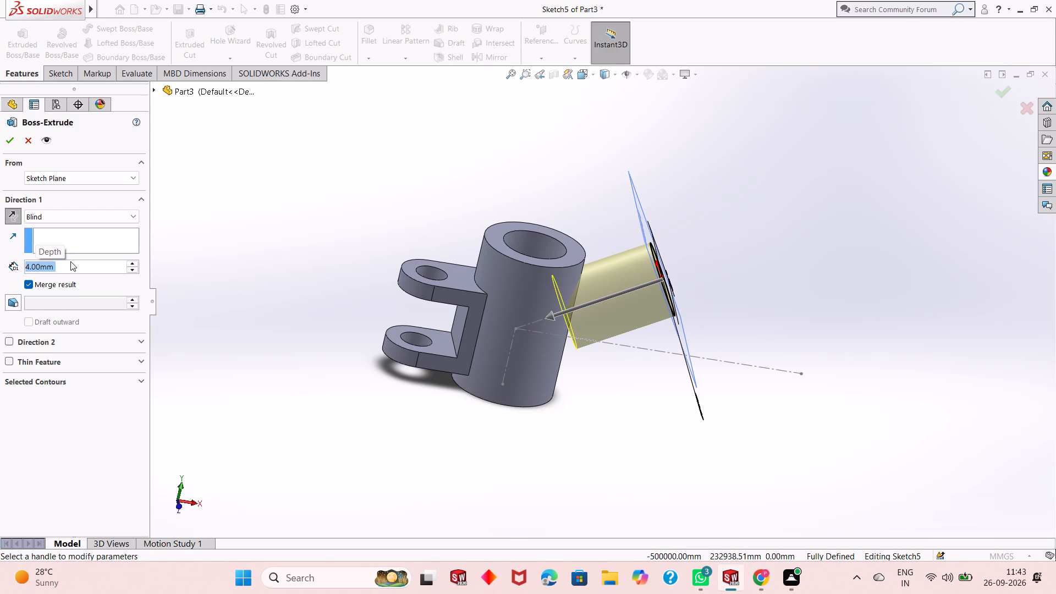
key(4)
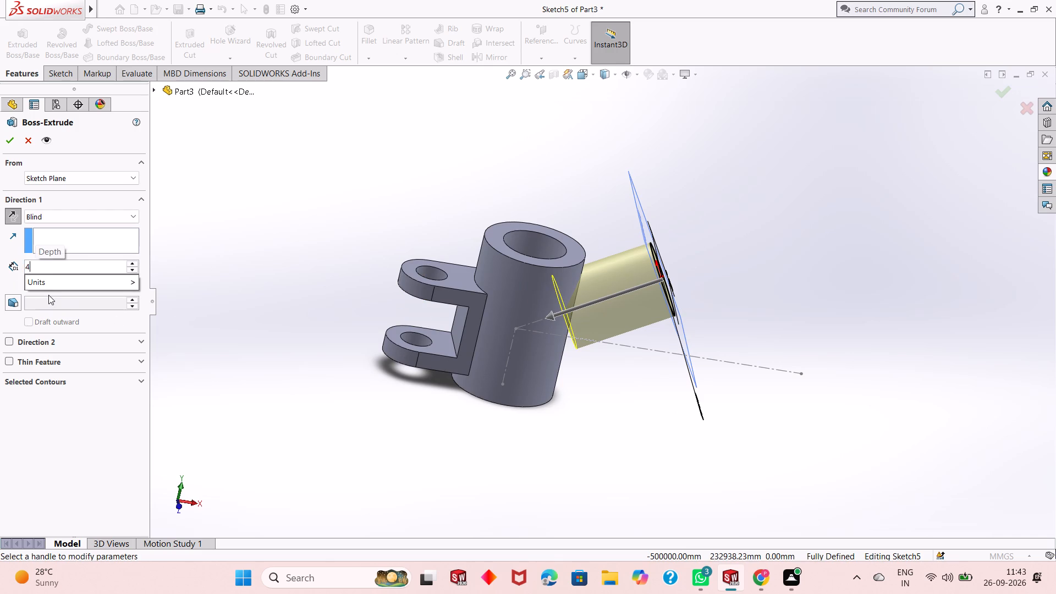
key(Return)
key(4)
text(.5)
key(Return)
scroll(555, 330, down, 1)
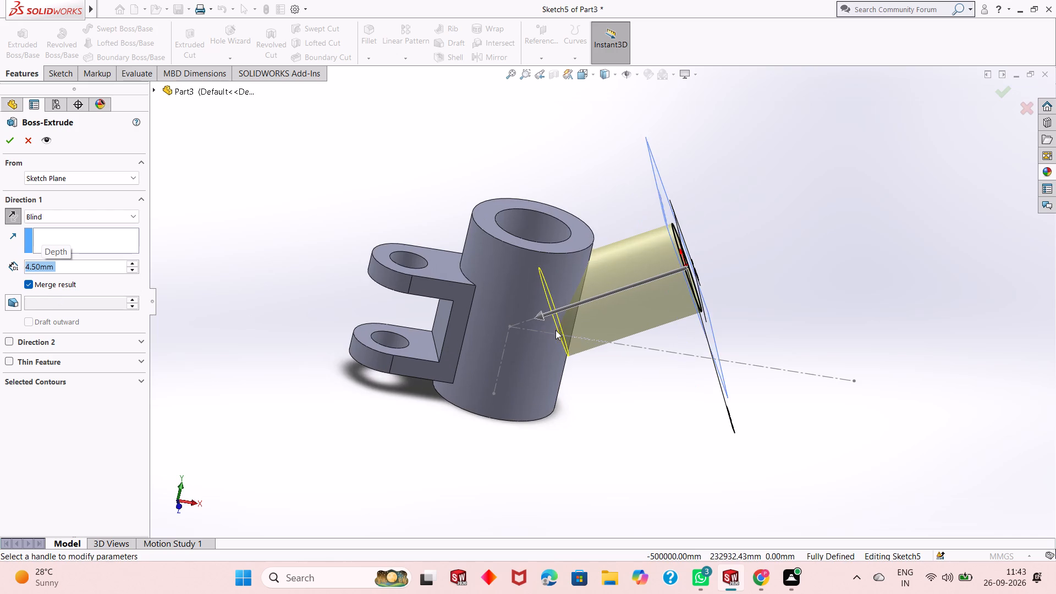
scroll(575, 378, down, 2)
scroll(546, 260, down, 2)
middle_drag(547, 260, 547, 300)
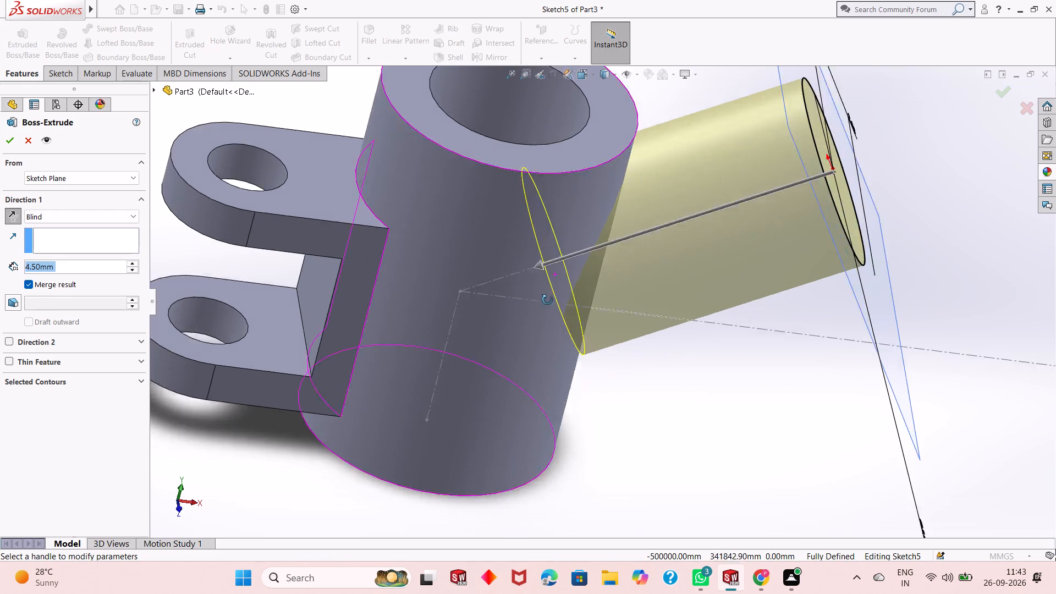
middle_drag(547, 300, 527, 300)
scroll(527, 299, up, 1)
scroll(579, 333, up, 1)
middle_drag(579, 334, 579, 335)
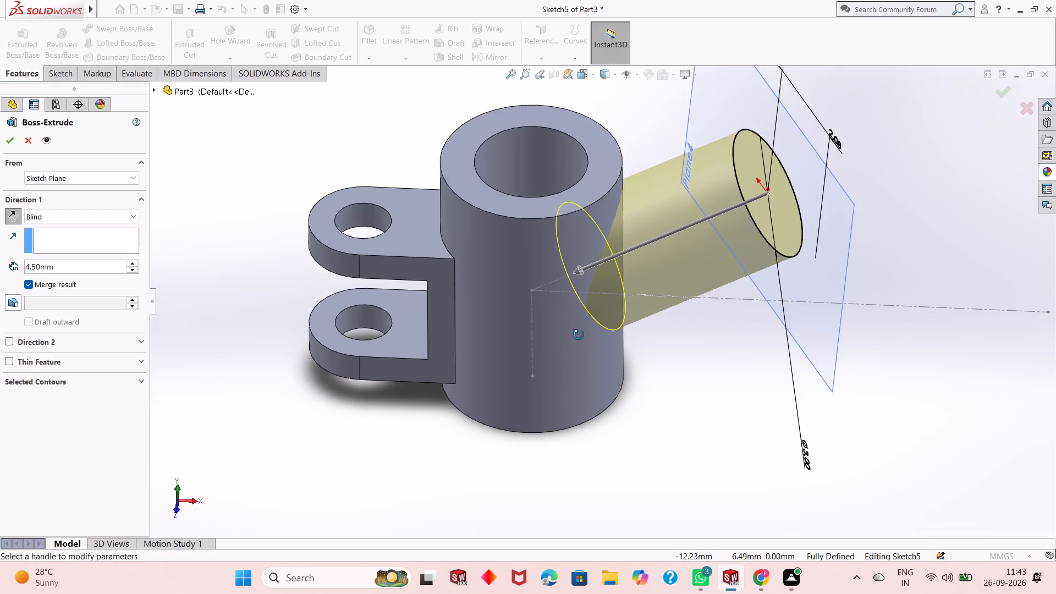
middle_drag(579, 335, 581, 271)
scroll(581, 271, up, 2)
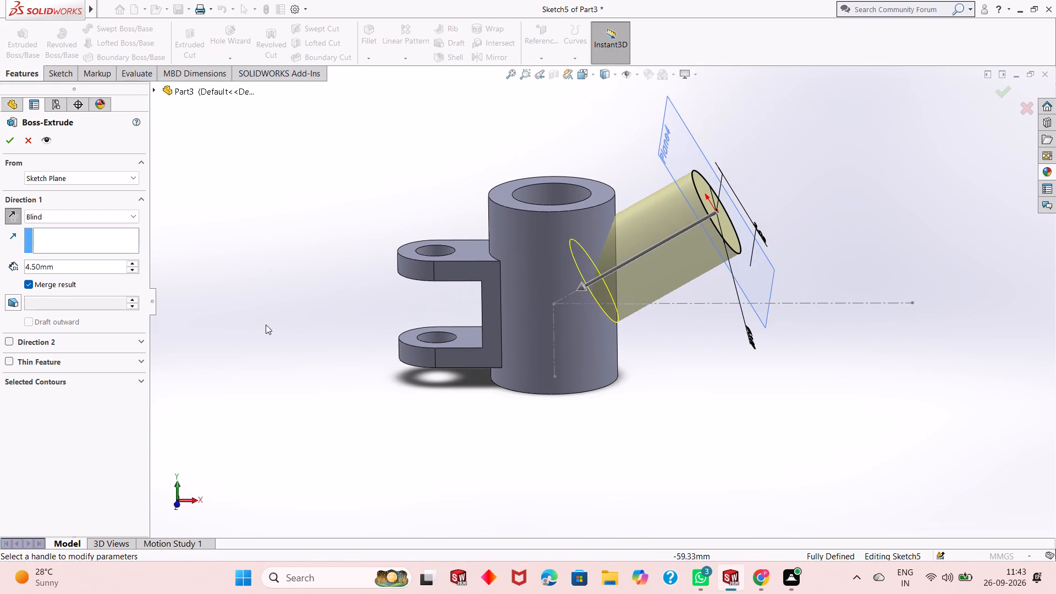
Set the extrusion depth to 5 mm and create the inclined branch merged with the hollow cylinder.
double_click(74, 265)
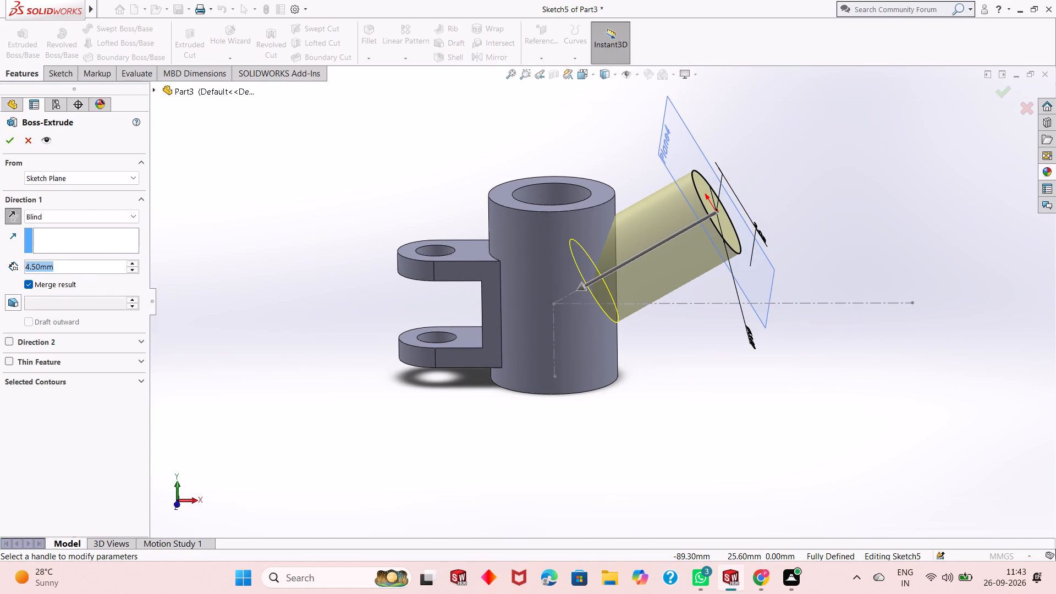
key(5)
key(Return)
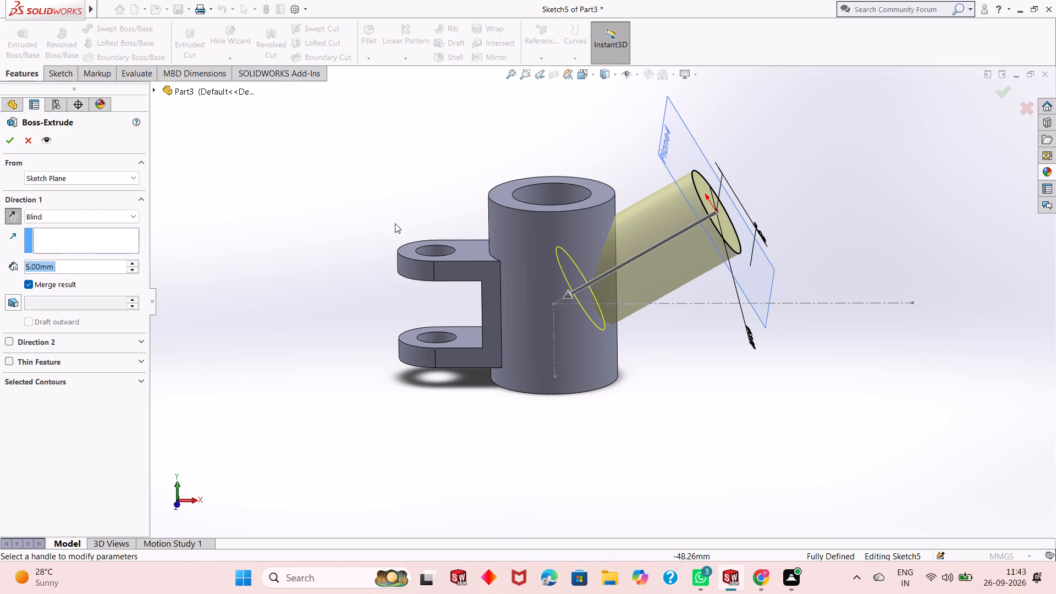
click(5, 145)
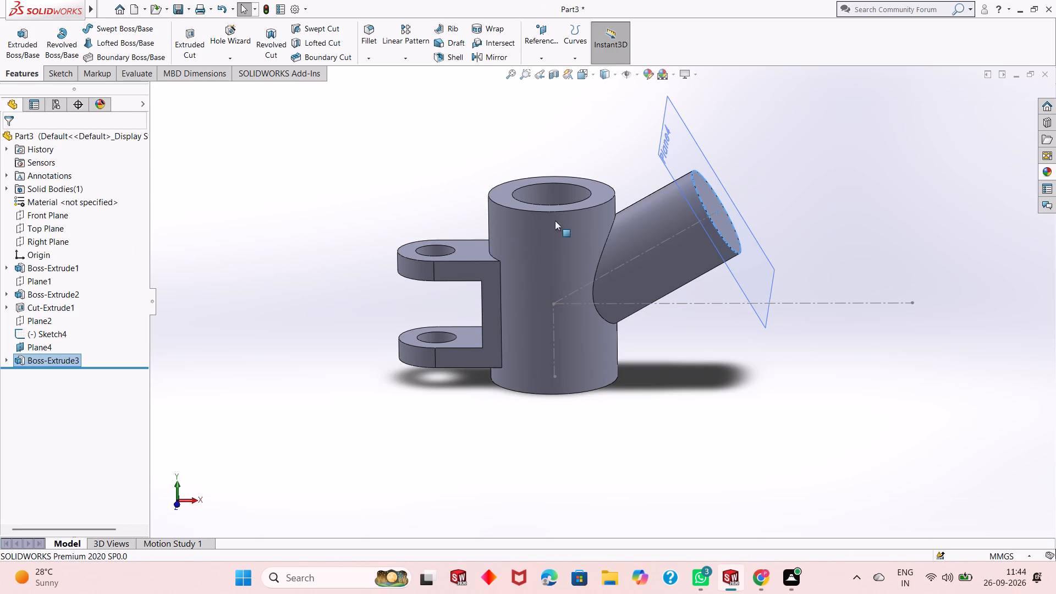
Examine the inclined branch's junction with the hollow cylinder and its end inside the bore from several angles.
middle_drag(598, 193, 597, 378)
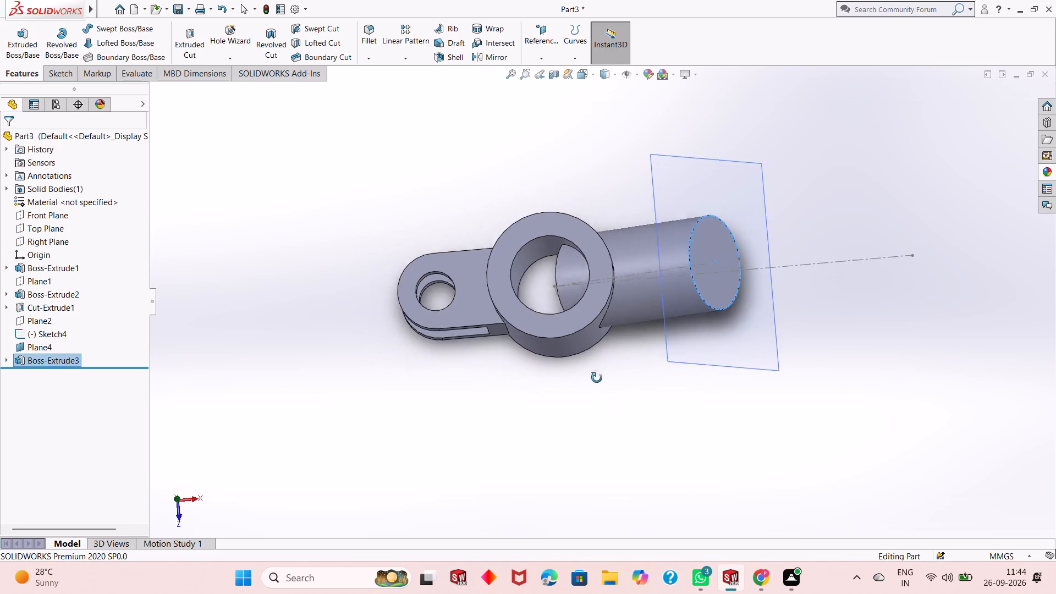
middle_drag(597, 378, 599, 236)
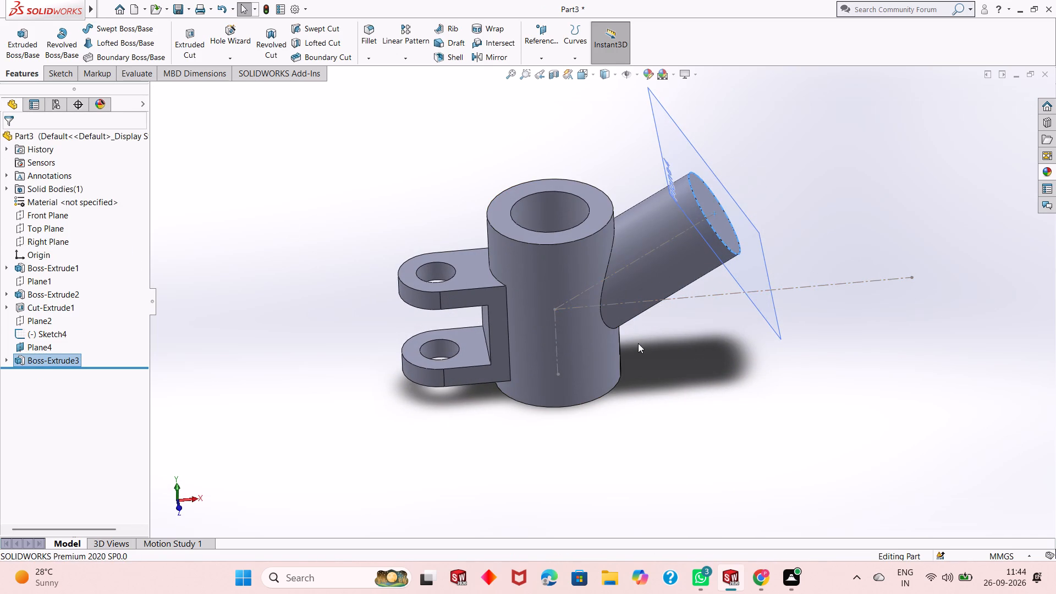
scroll(638, 345, up, 1)
middle_drag(637, 343, 626, 234)
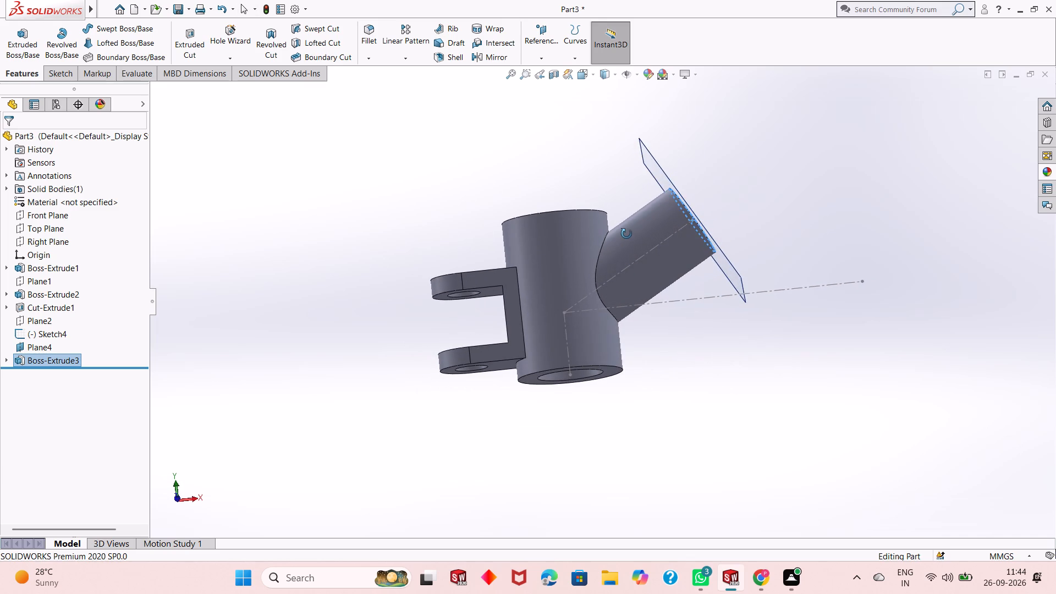
middle_drag(626, 234, 626, 256)
middle_drag(628, 300, 628, 196)
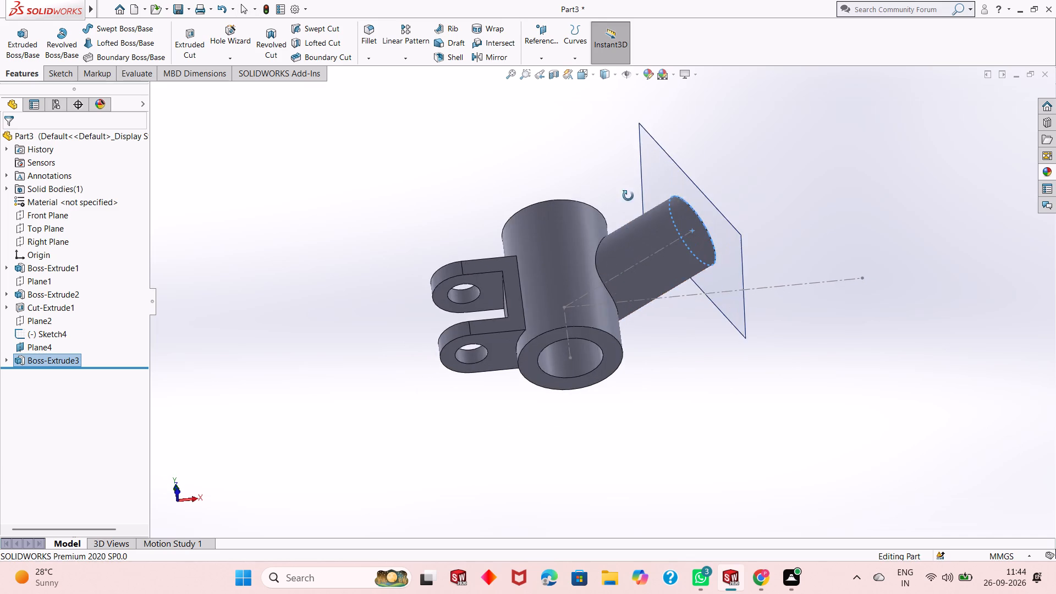
middle_drag(628, 196, 628, 194)
scroll(614, 273, down, 7)
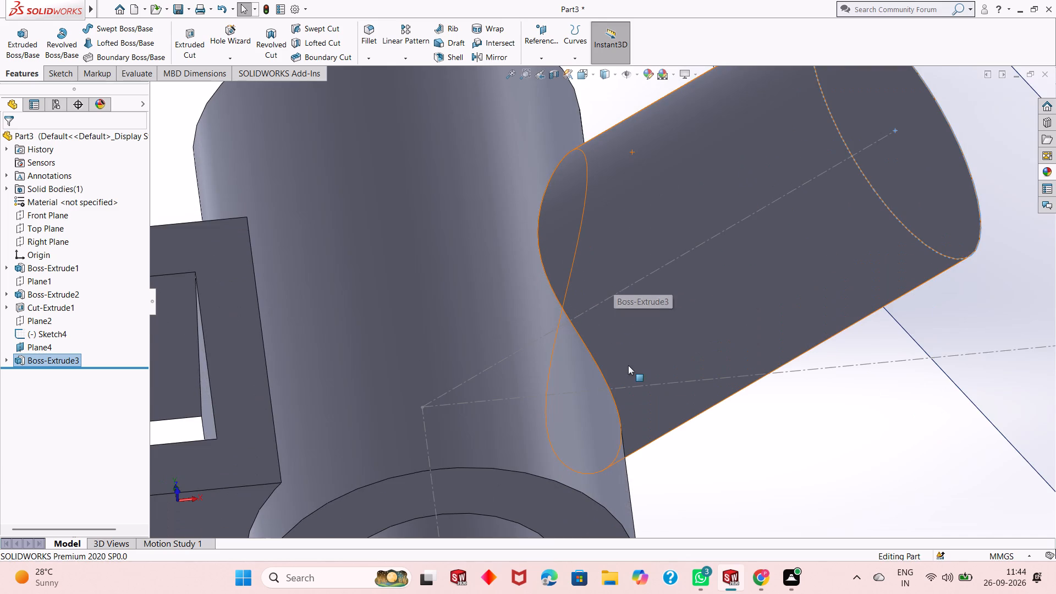
scroll(628, 365, up, 7)
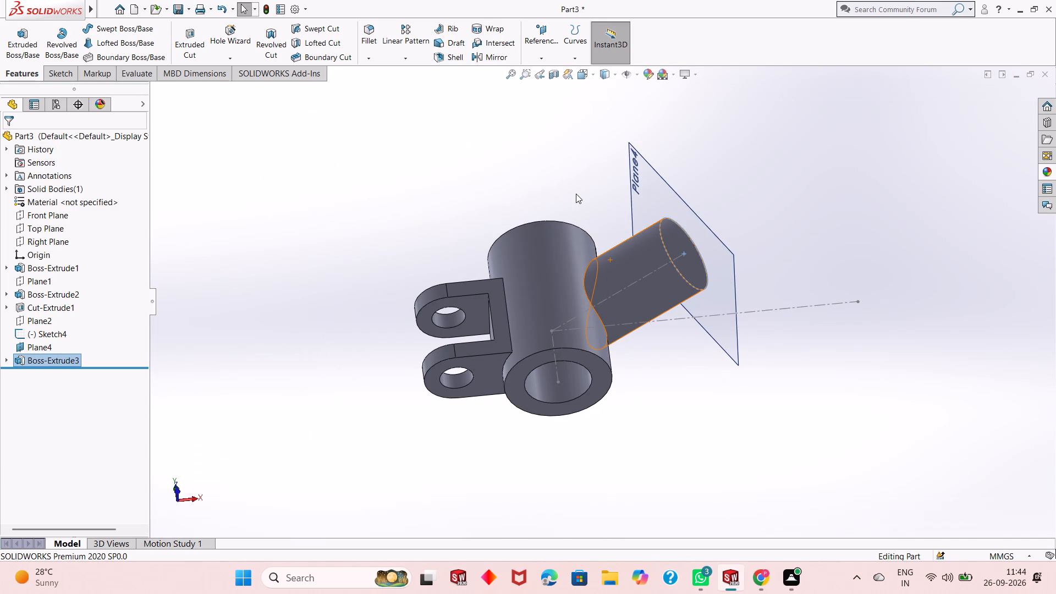
middle_drag(577, 194, 570, 317)
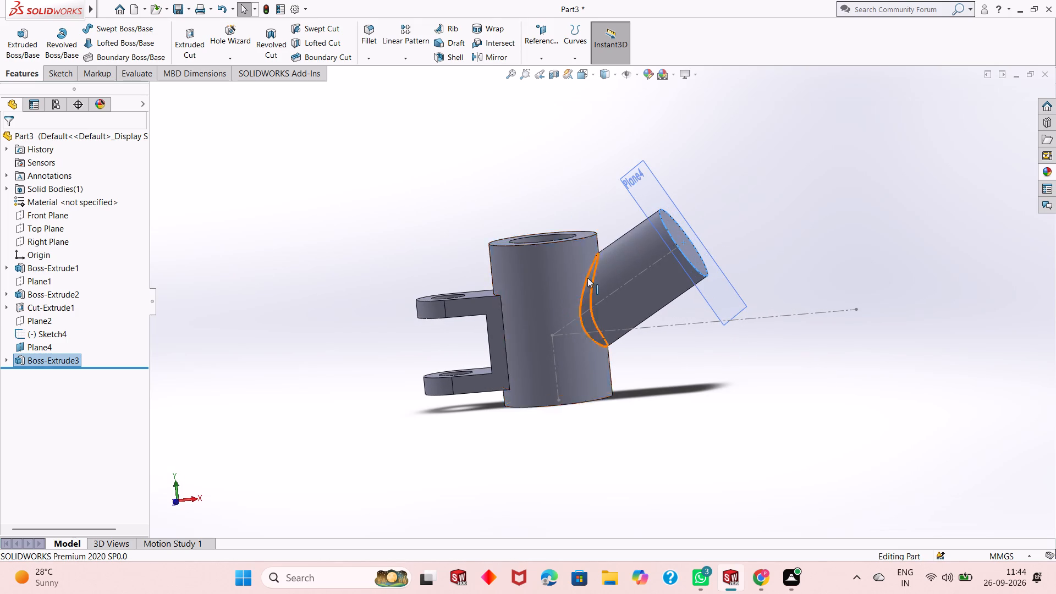
middle_drag(593, 170, 604, 231)
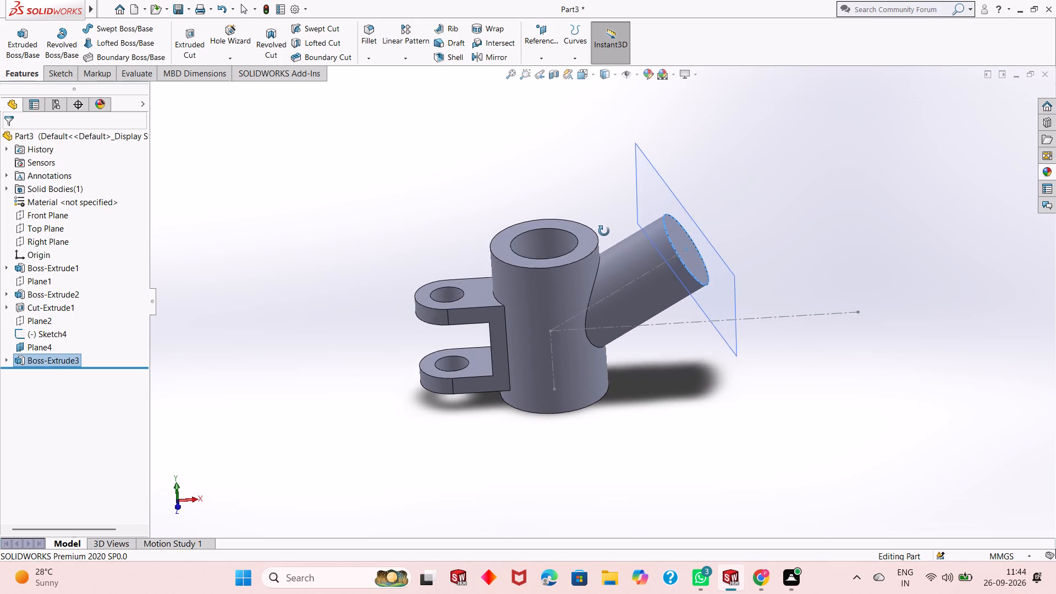
middle_drag(604, 231, 606, 234)
middle_drag(609, 244, 600, 201)
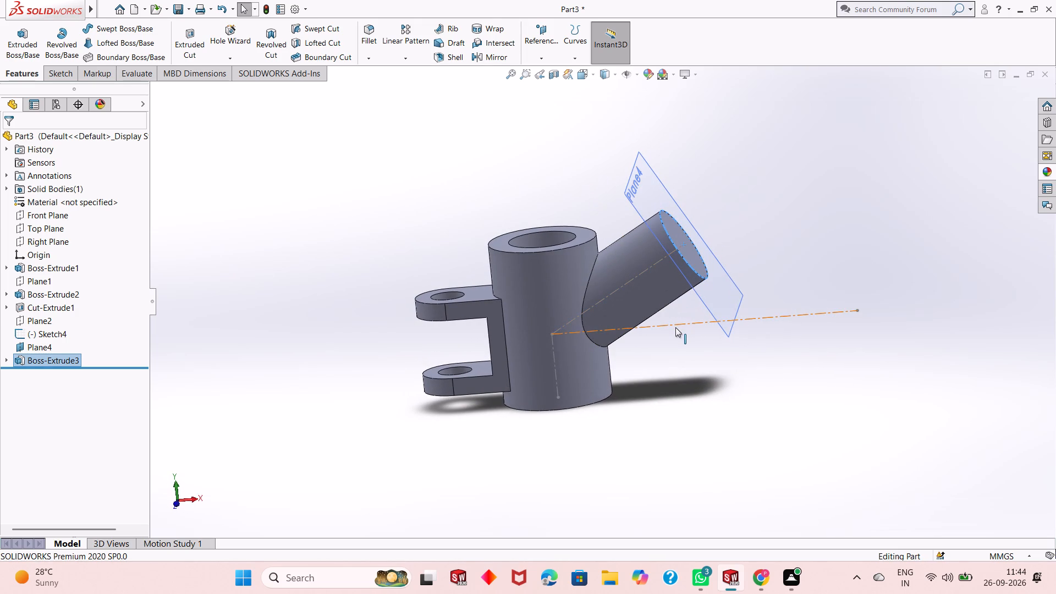
Hide the sketch containing the construction centerlines of the inclined branch.
right_click(33, 333)
click(42, 318)
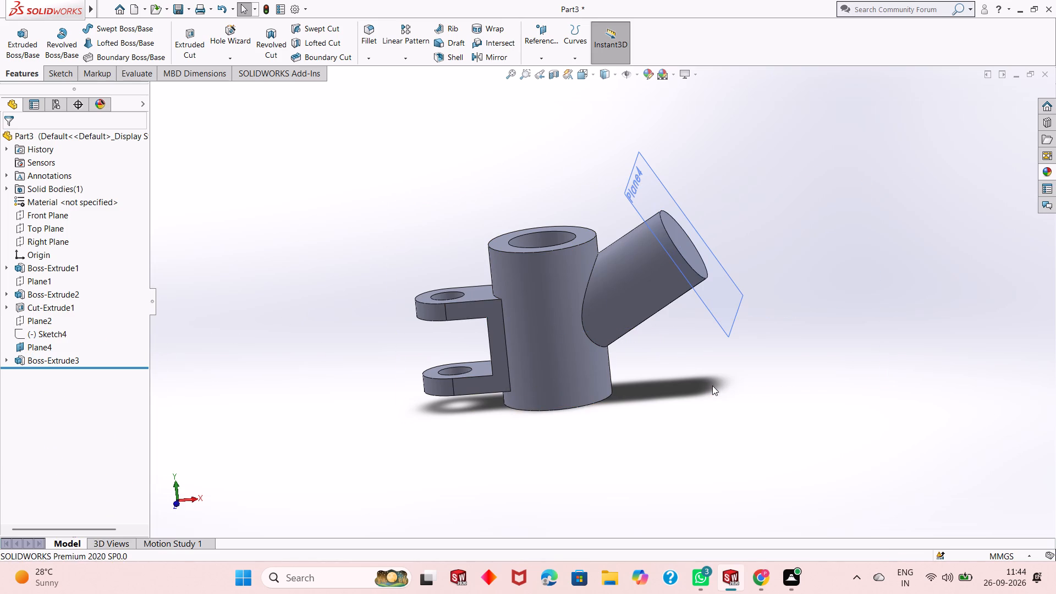
Hide the reference plane at the outer end of the inclined branch.
middle_drag(712, 386, 689, 362)
right_click(727, 287)
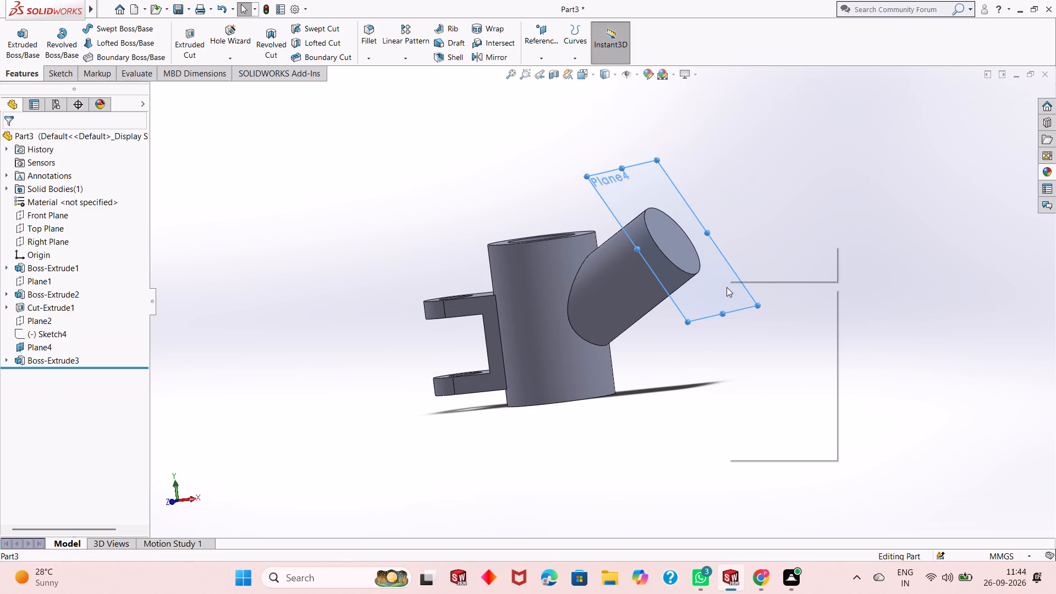
click(768, 267)
Start a new sketch on the inclined branch's outer end face, viewed normal to the face.
click(679, 245)
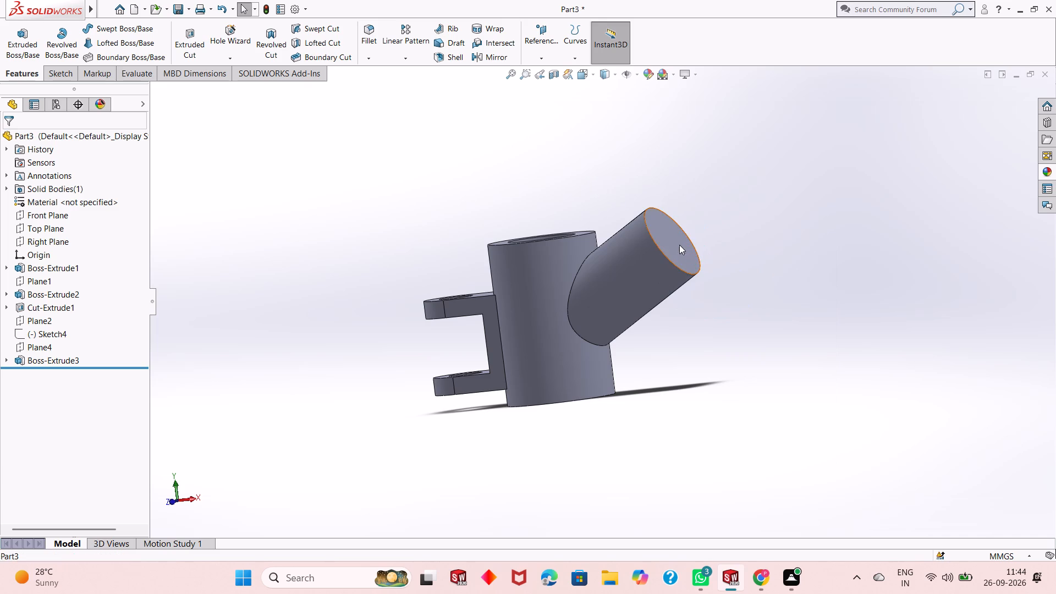
click(724, 217)
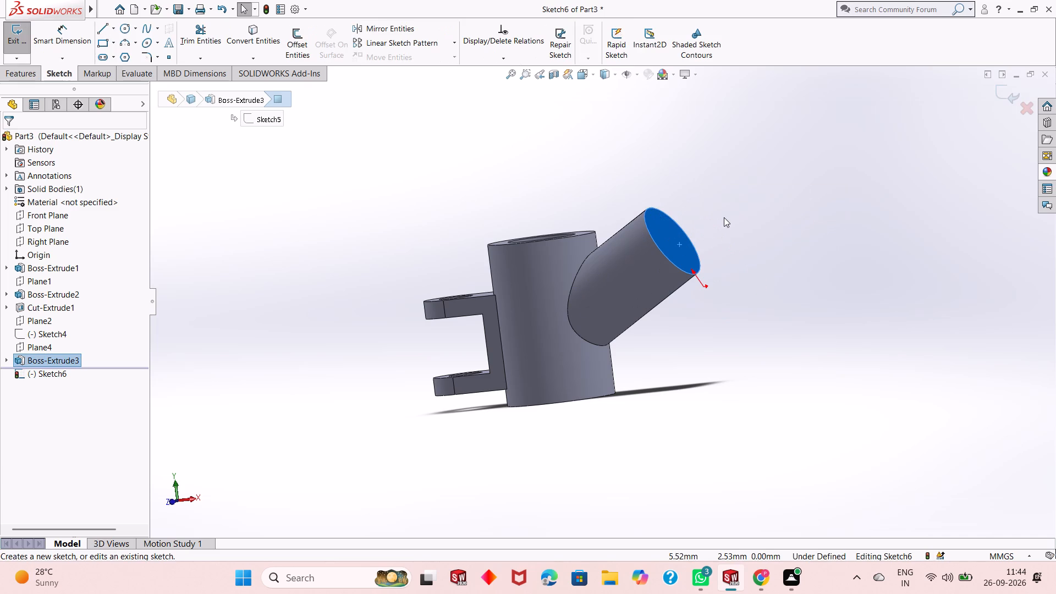
key(ctrl+8)
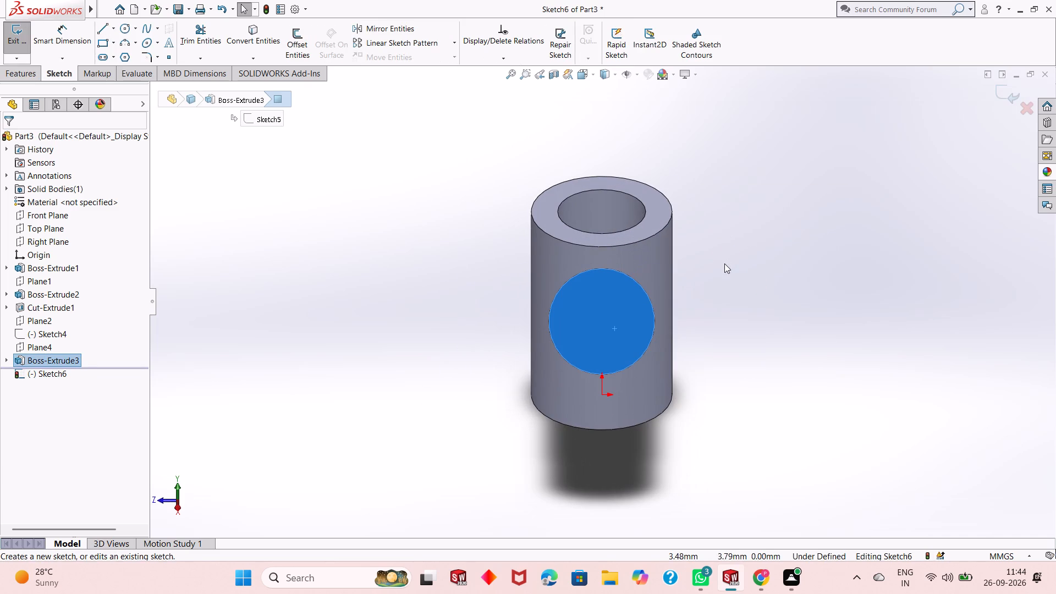
click(724, 264)
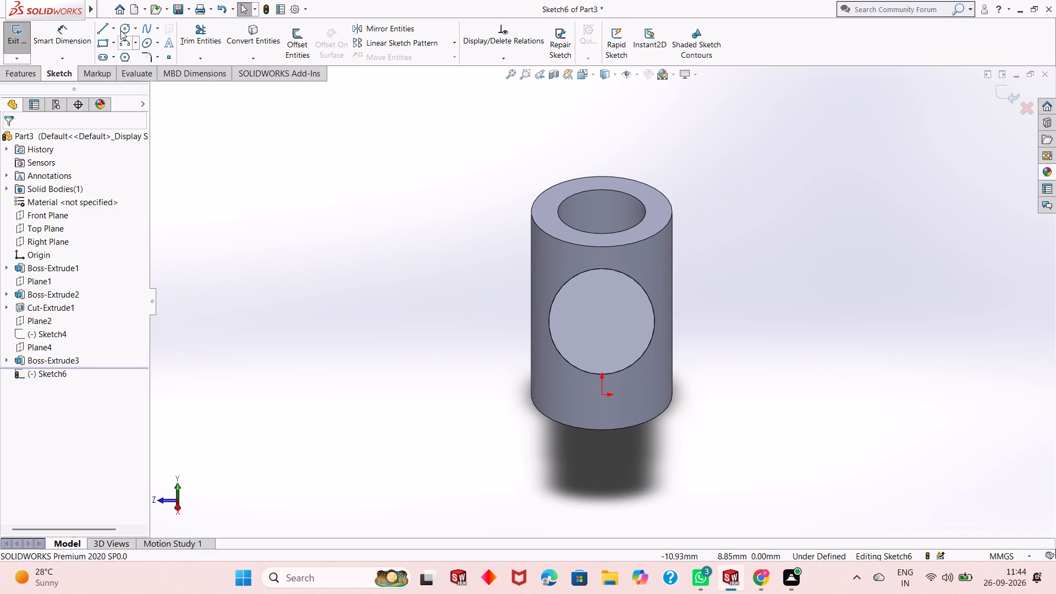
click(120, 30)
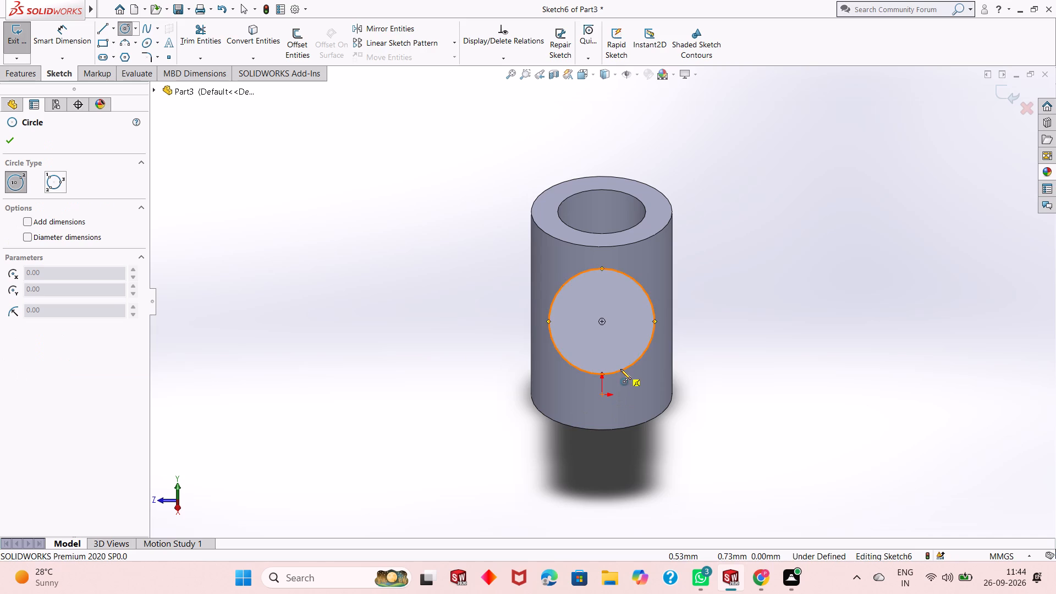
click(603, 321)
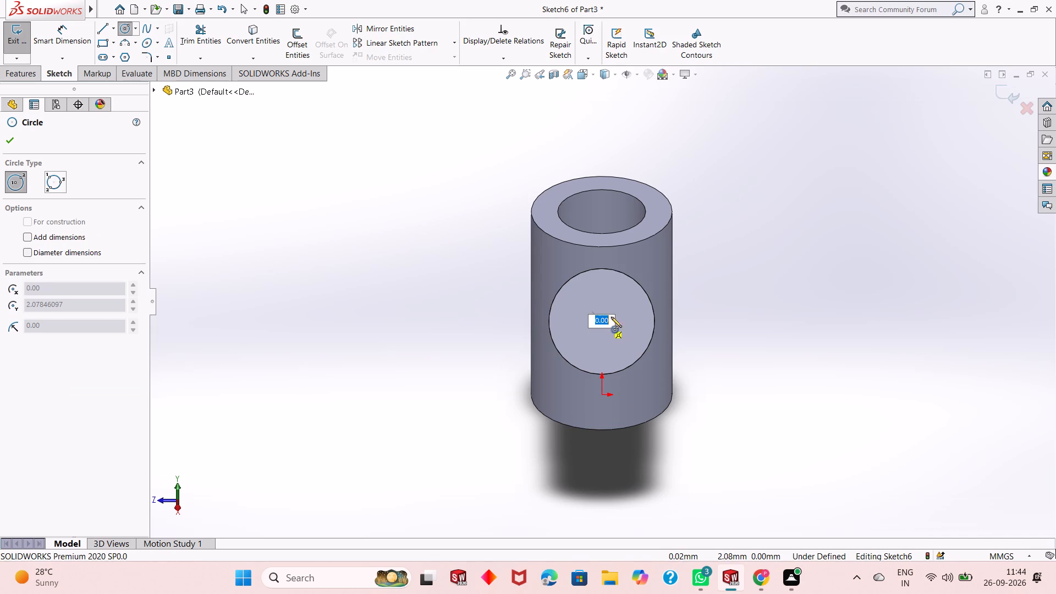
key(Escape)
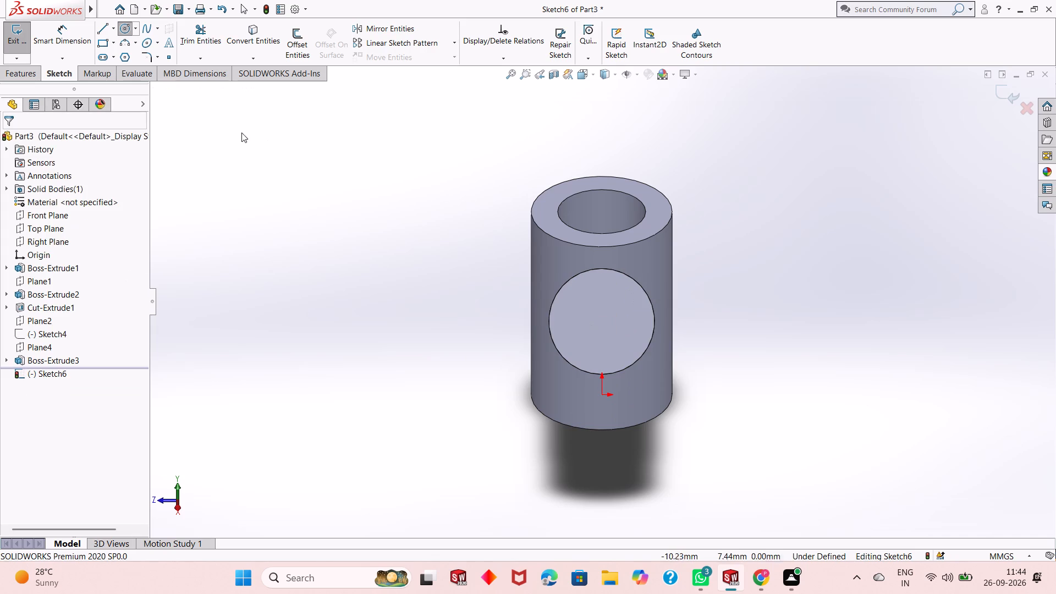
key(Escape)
Sketch a circle about 2.1 mm in diameter centred on the branch's circular end face.
click(125, 31)
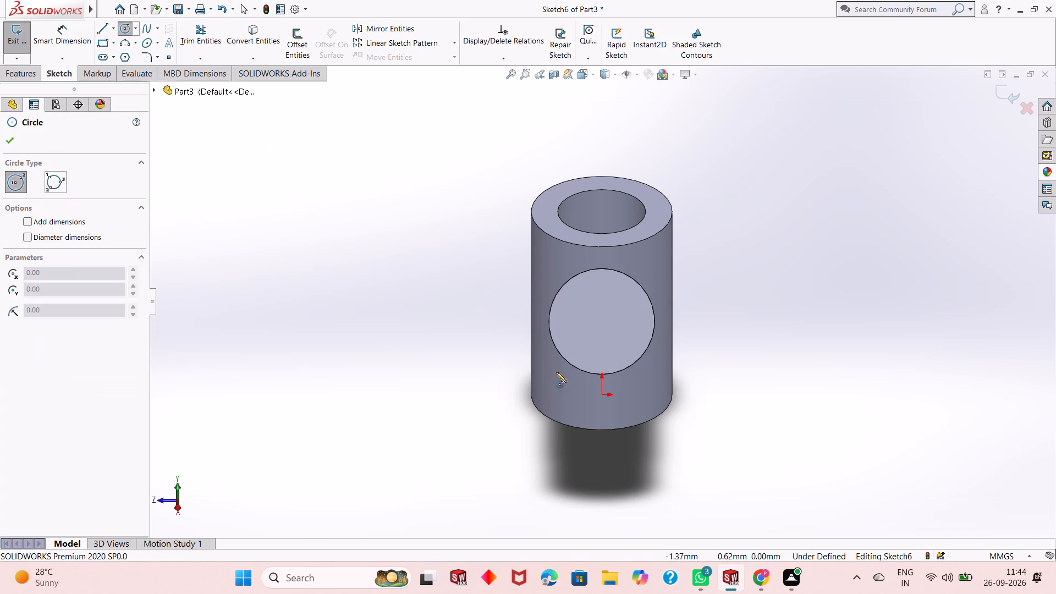
click(602, 321)
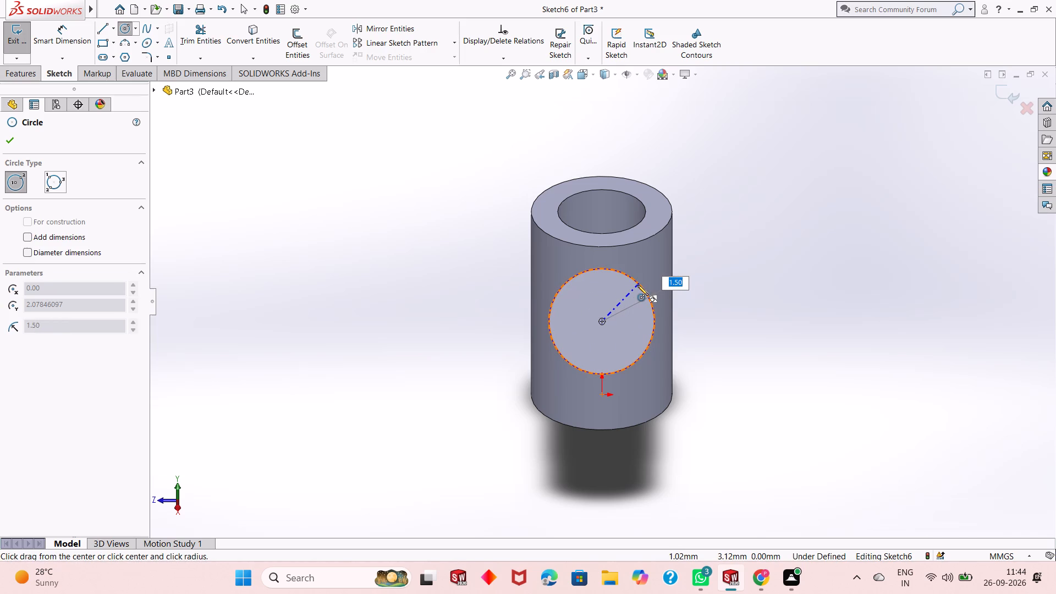
click(624, 292)
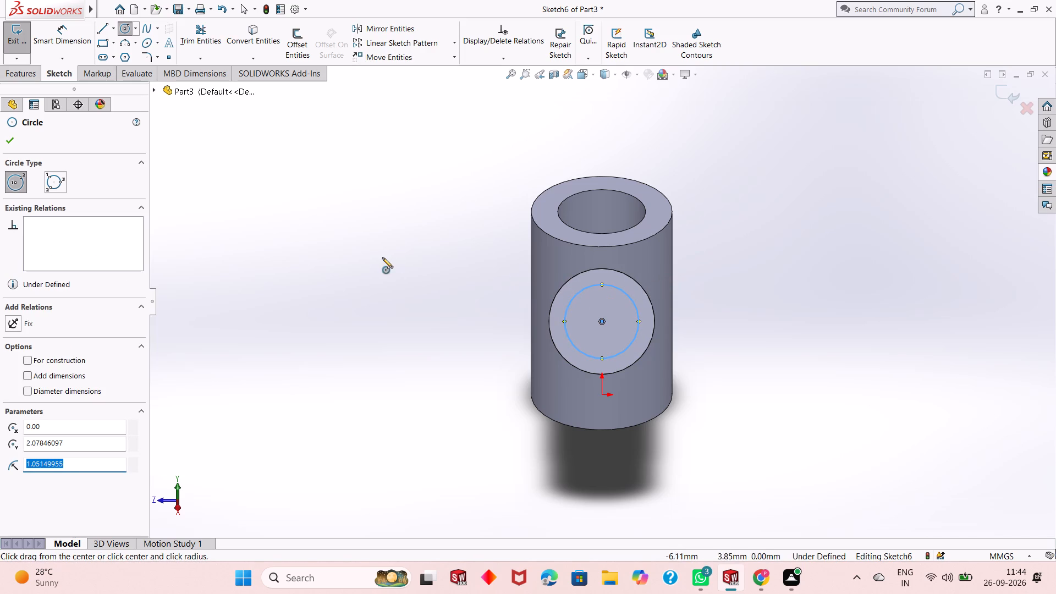
right_click(382, 257)
click(396, 262)
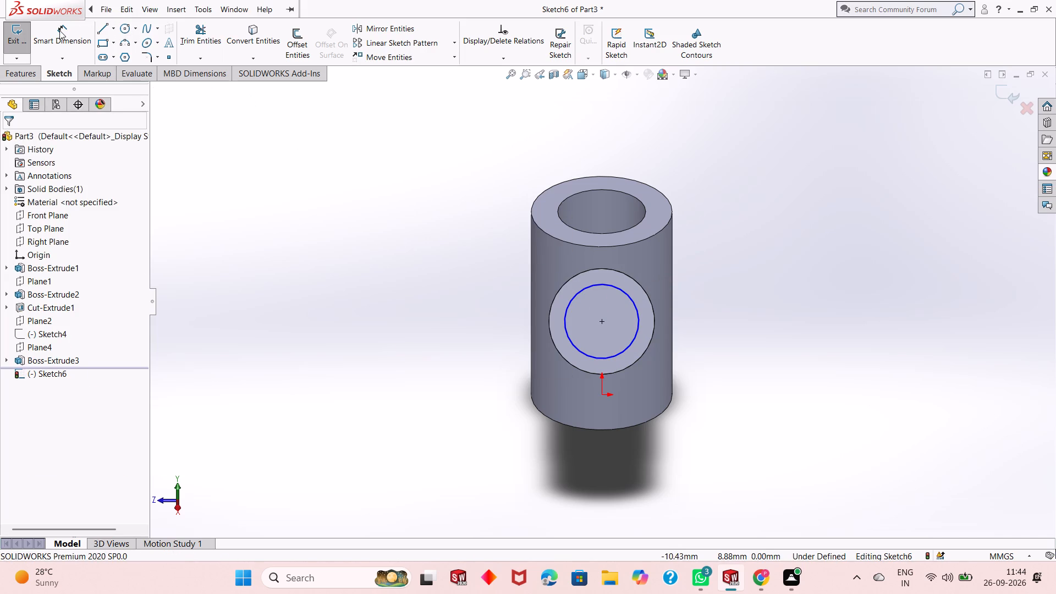
Dimension the new circle on the branch end face with a diameter of 5 mm.
click(59, 30)
click(619, 350)
click(592, 356)
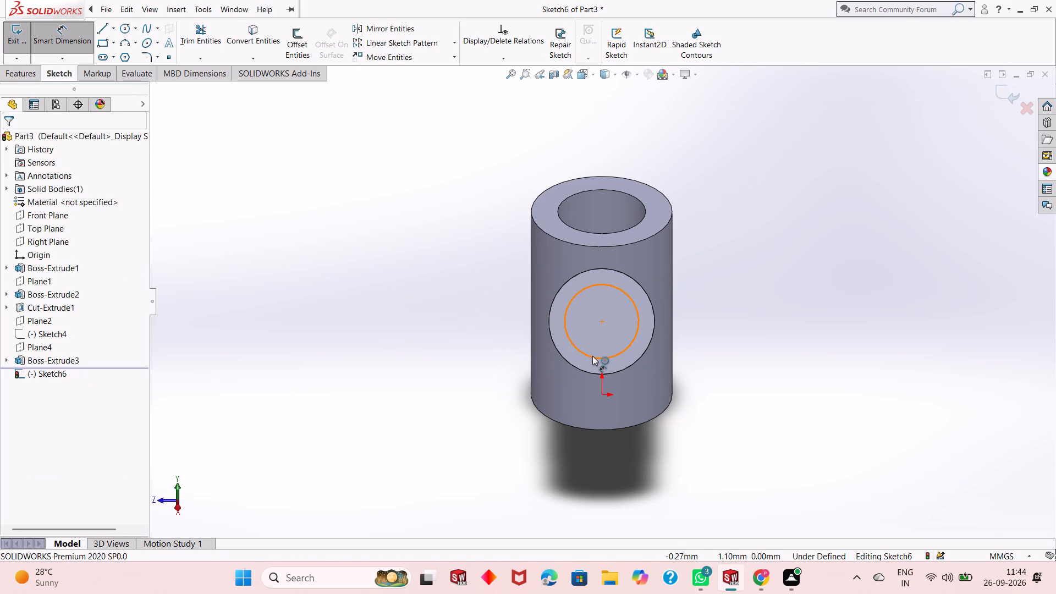
click(470, 421)
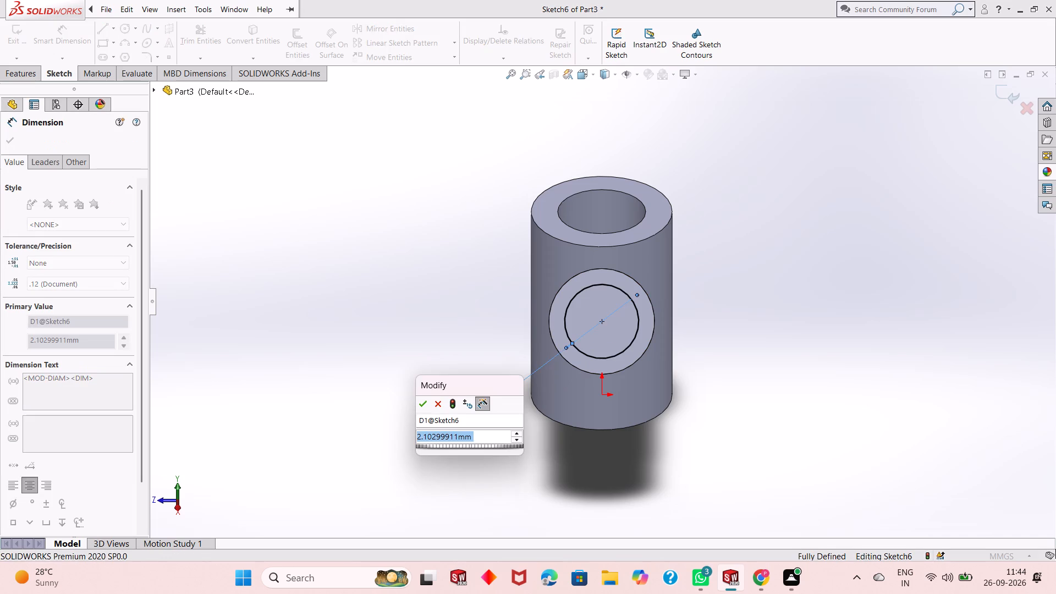
key(5)
key(Return)
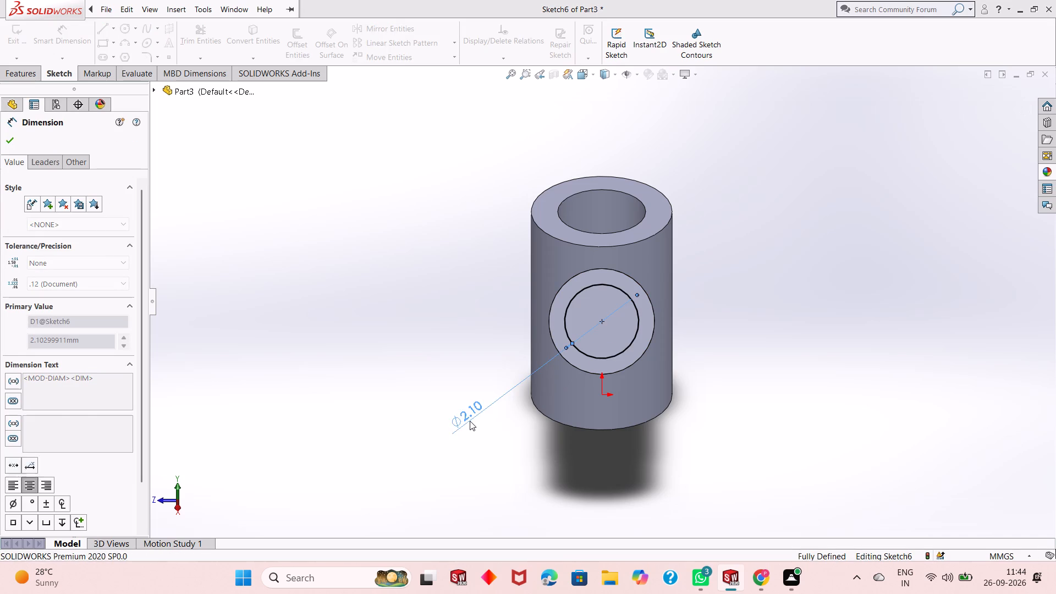
scroll(392, 305, up, 2)
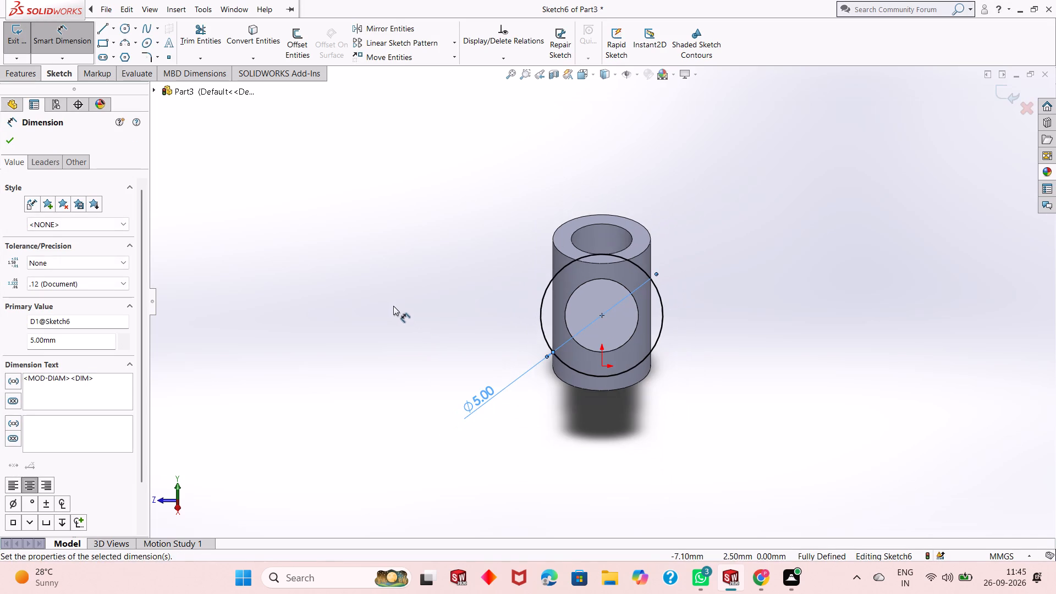
scroll(690, 326, down, 2)
scroll(617, 324, up, 2)
right_click(331, 251)
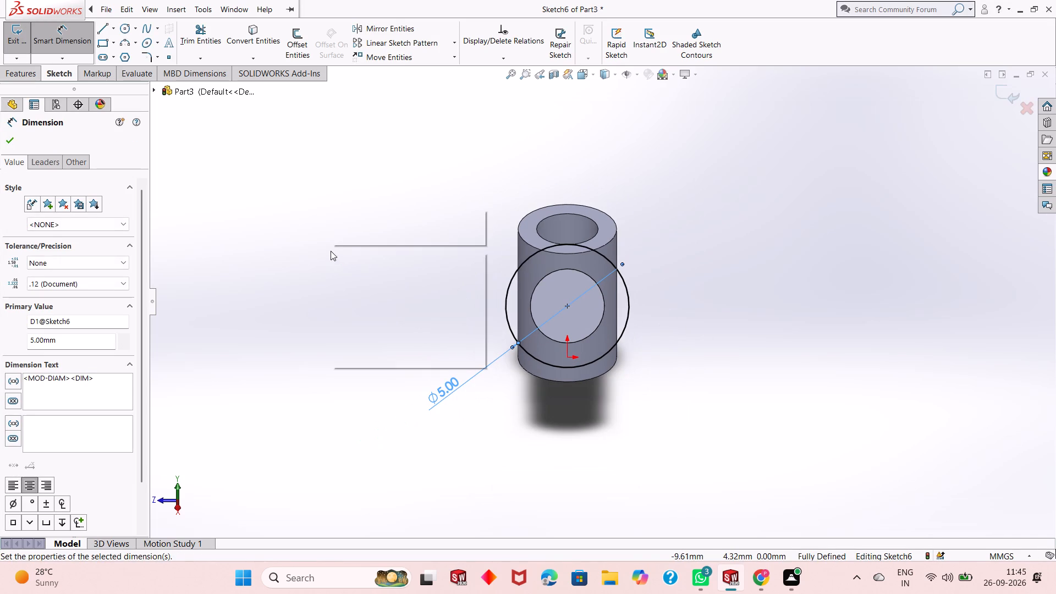
click(366, 289)
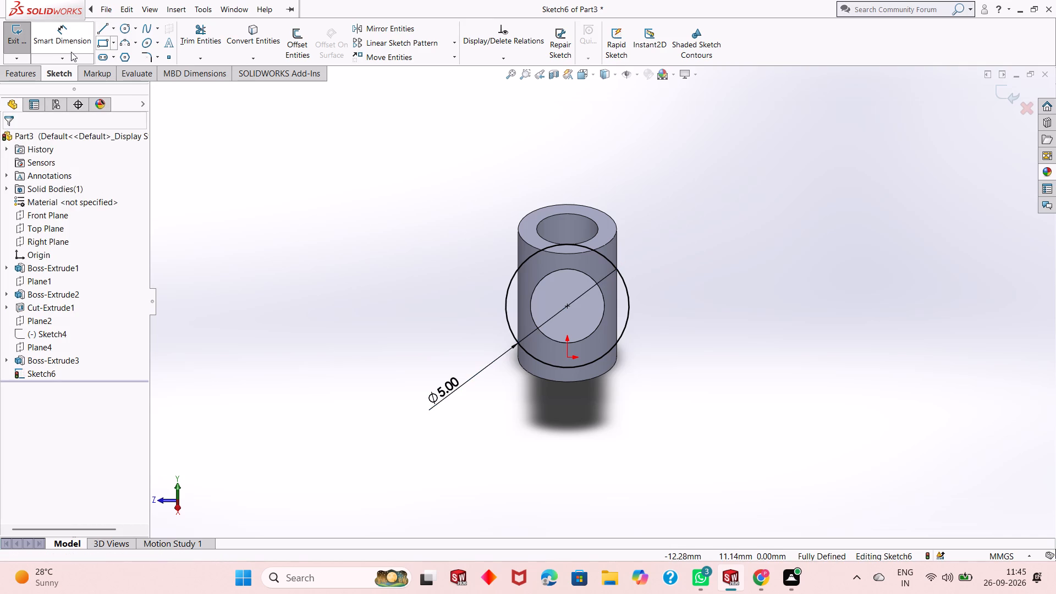
Sketch a second circle about 3.66 mm in diameter, concentric with and inside the 5 mm circle.
click(29, 73)
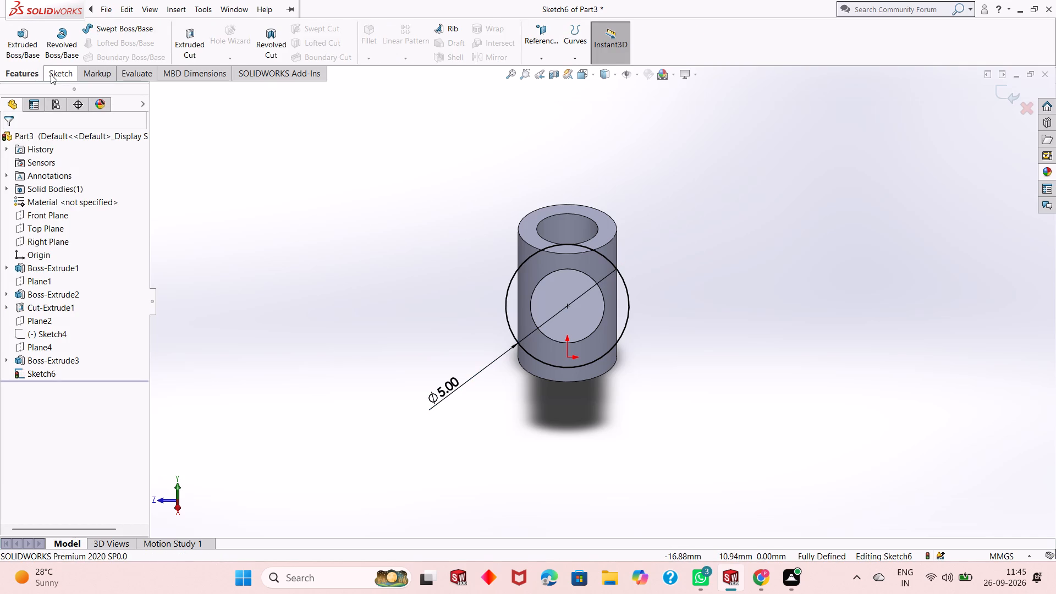
click(51, 74)
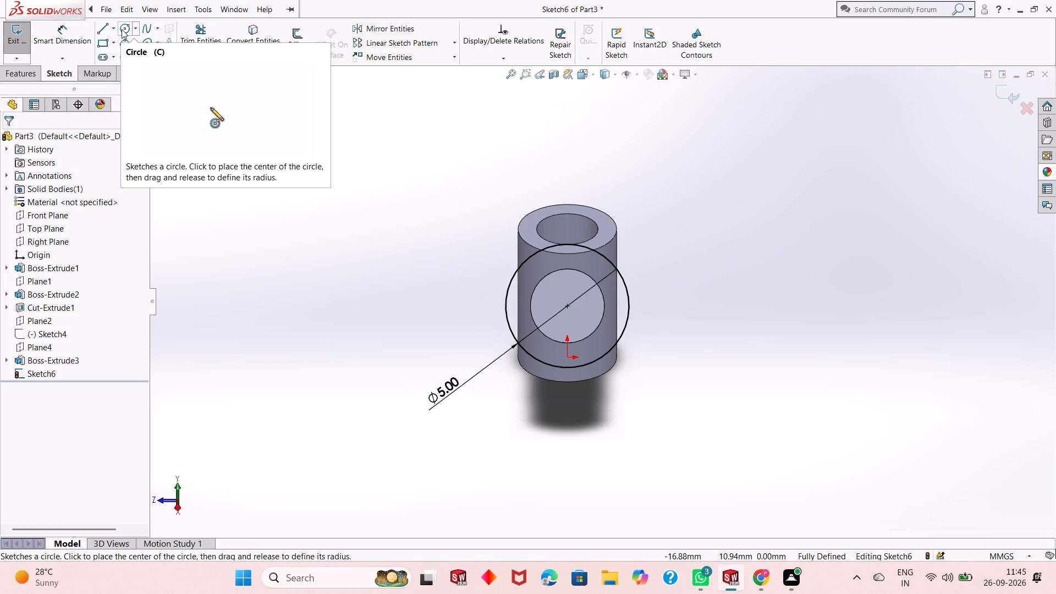
click(122, 29)
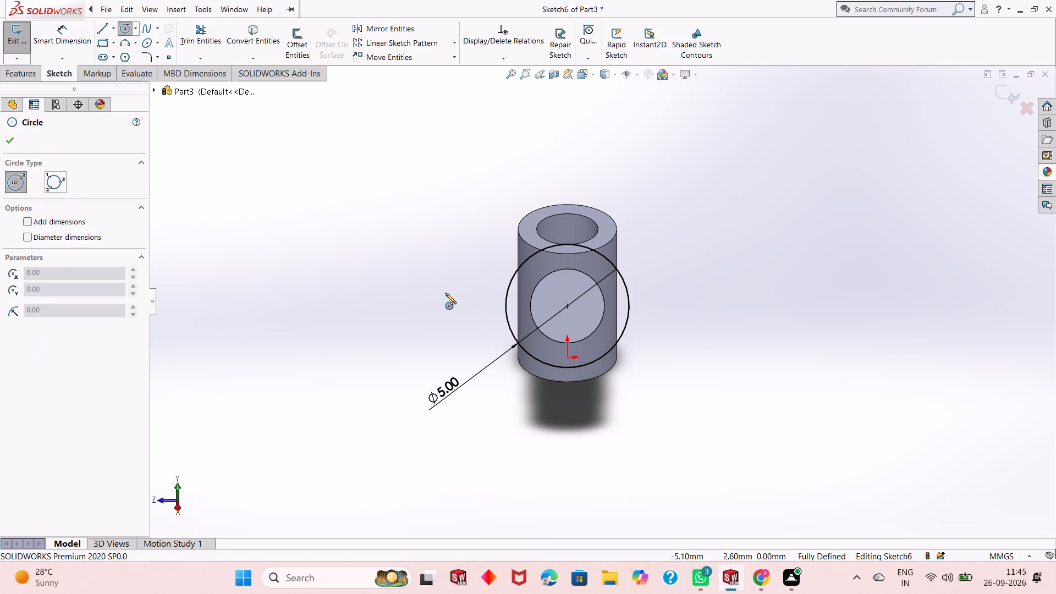
click(567, 306)
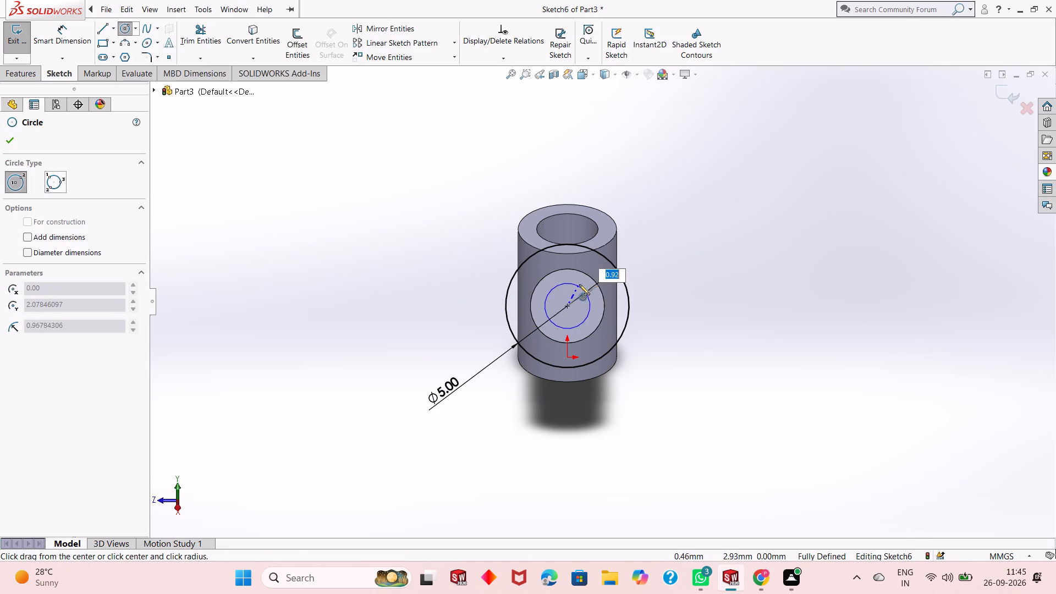
click(590, 267)
right_click(312, 253)
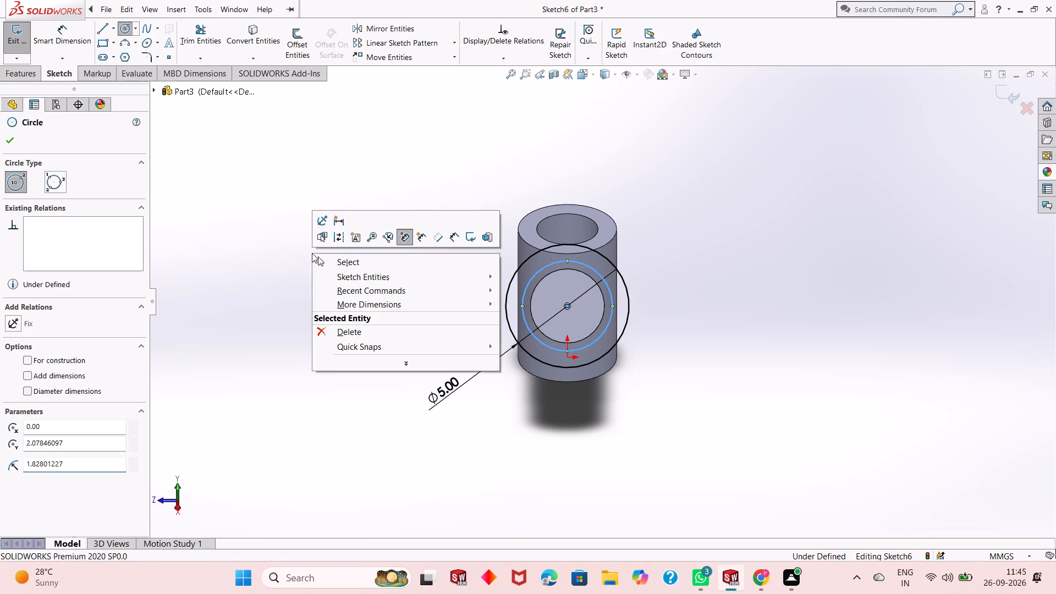
click(325, 260)
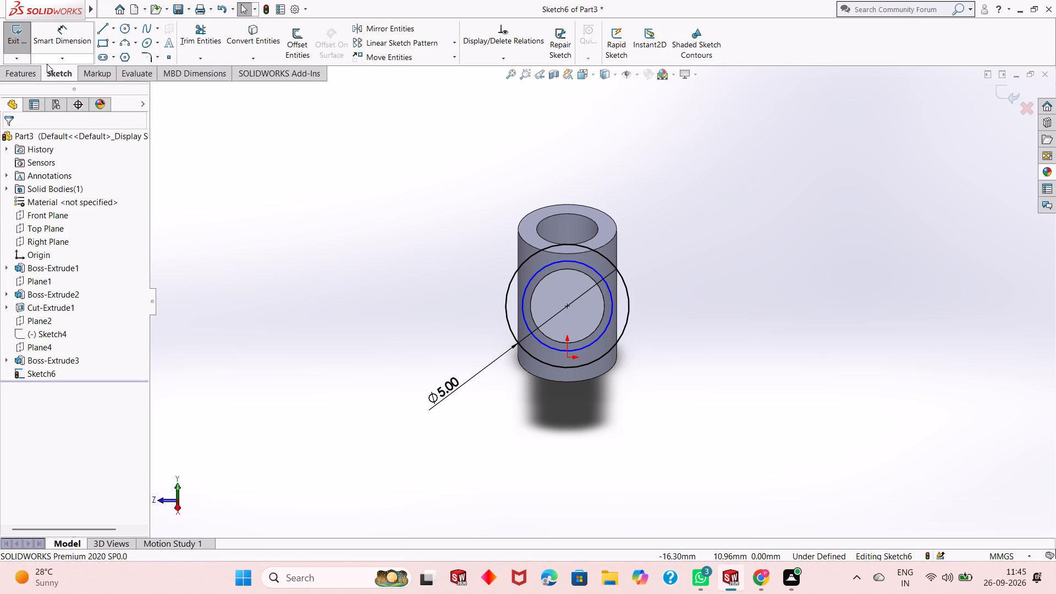
Dimension the inner concentric circle with a diameter of 1.90 mm.
click(68, 33)
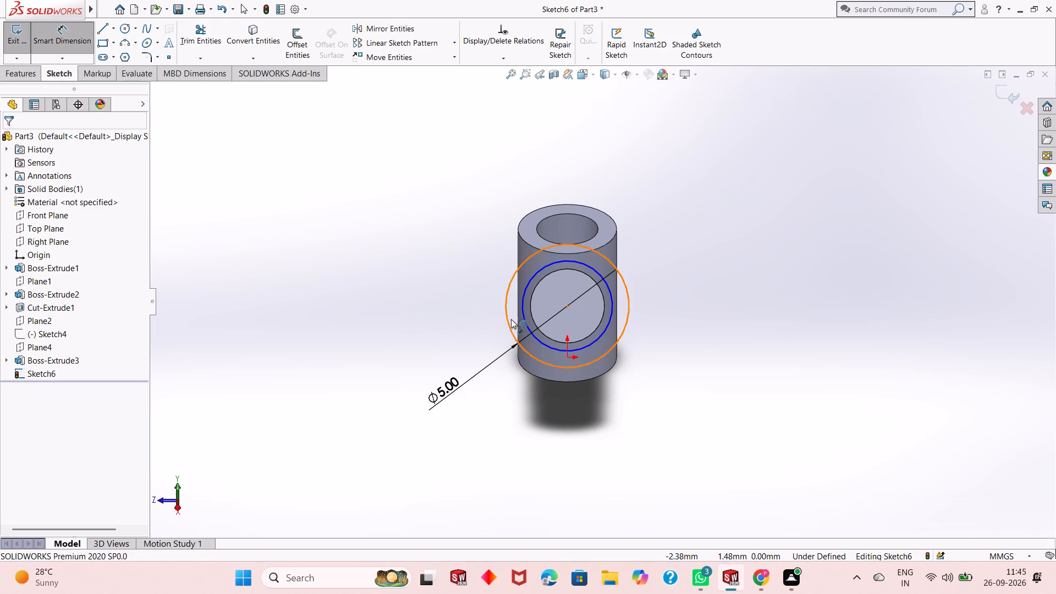
click(521, 315)
click(391, 339)
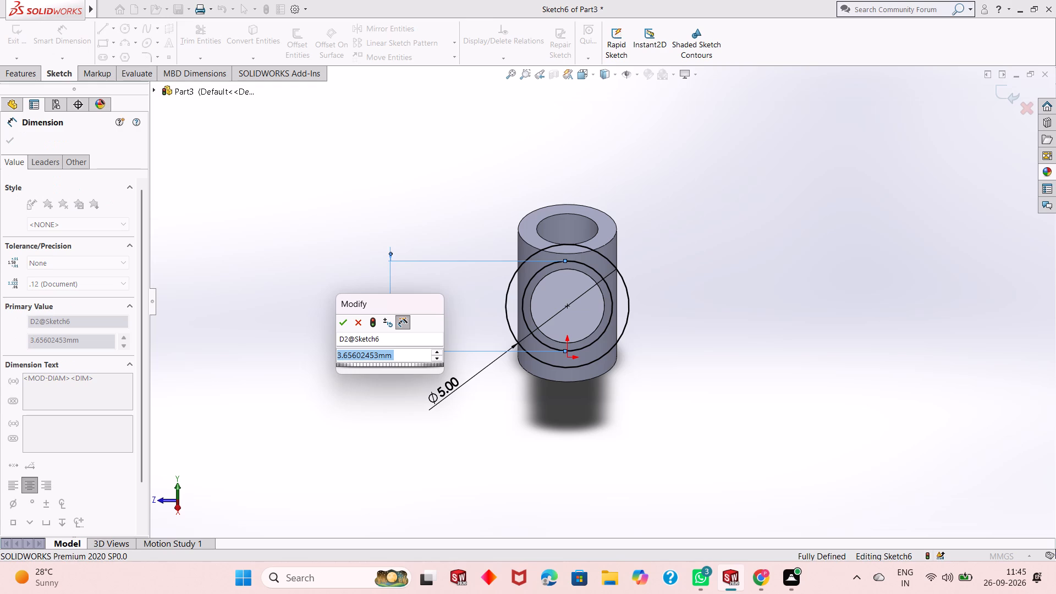
text(1.90)
key(Return)
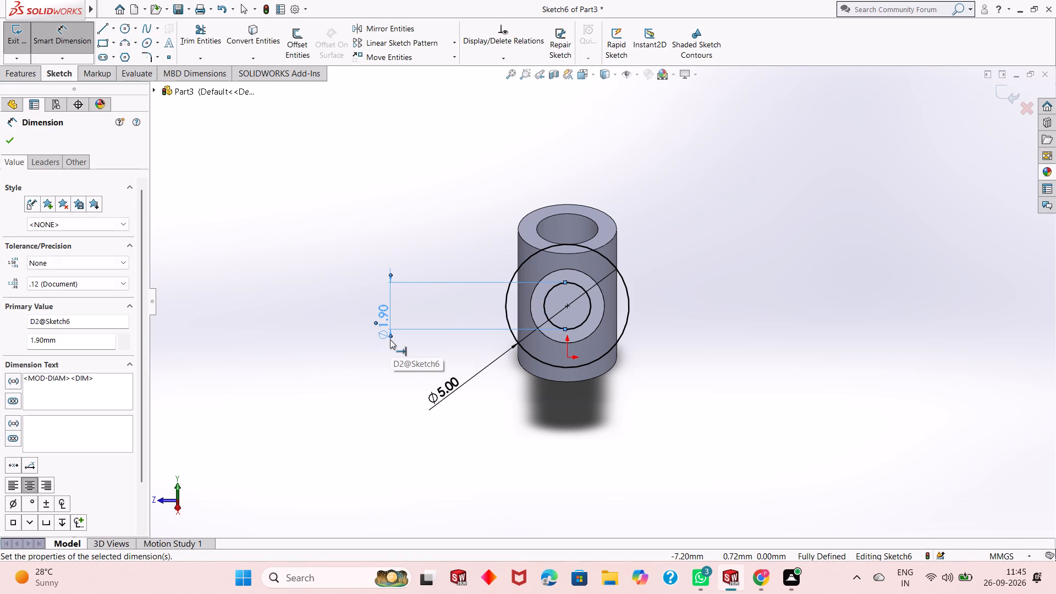
Set the inner concentric circle's diameter to 3.8 mm.
scroll(537, 301, down, 3)
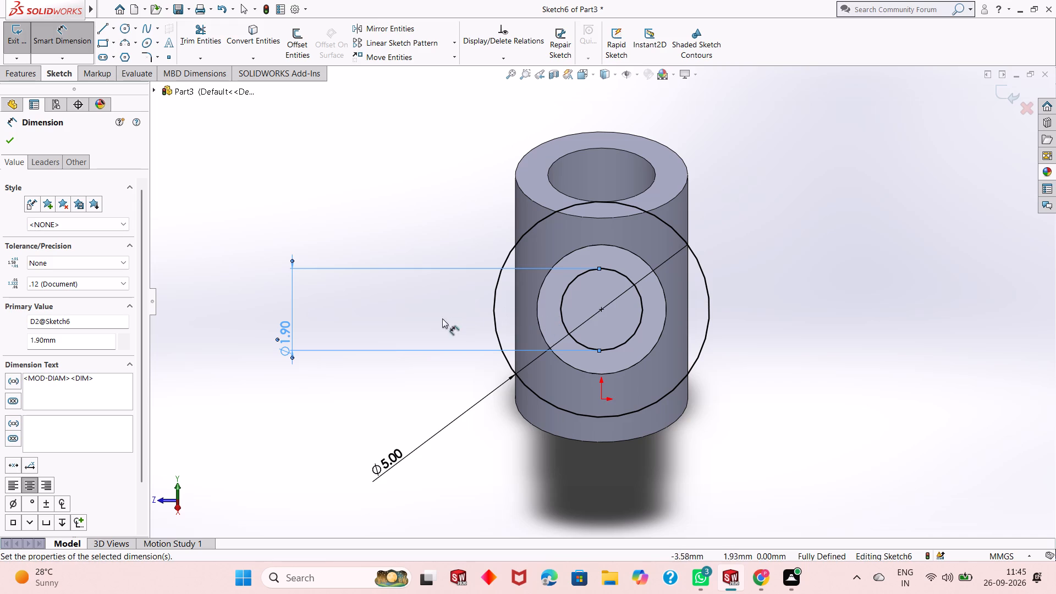
double_click(282, 337)
double_click(287, 340)
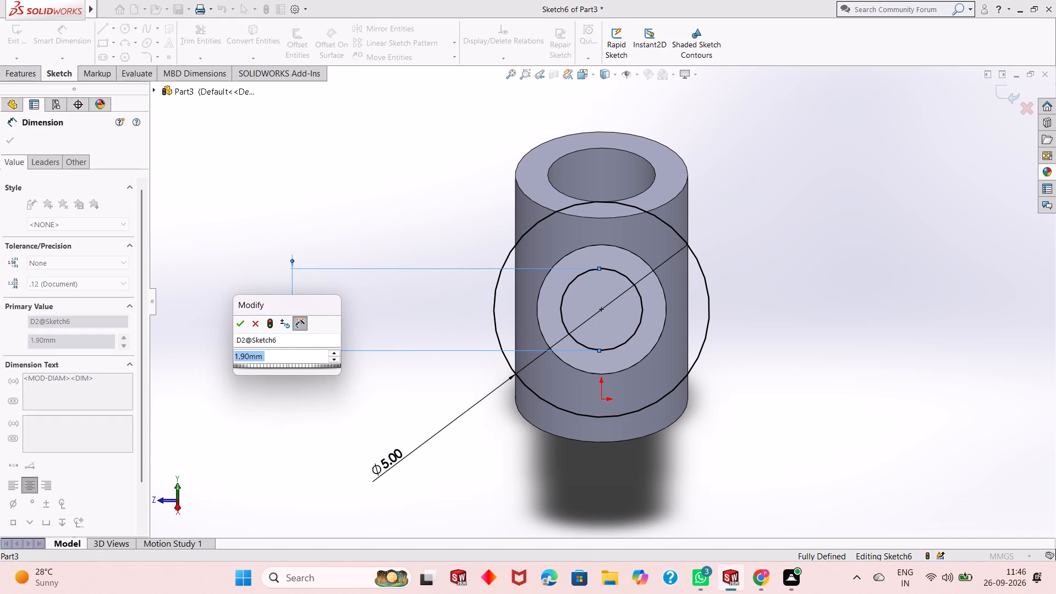
text(1.9+1.9)
key(Return)
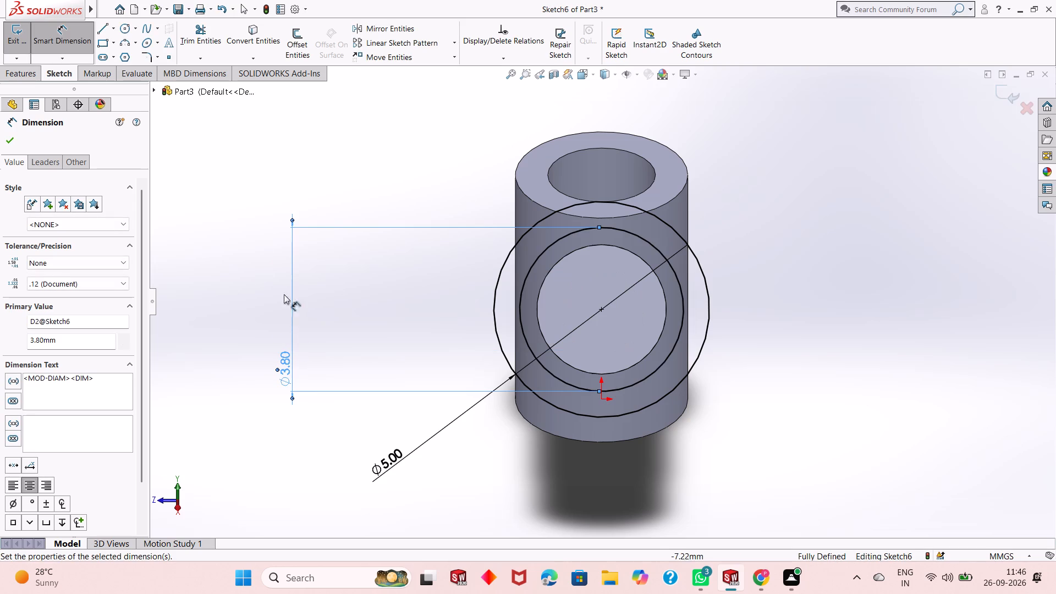
click(9, 136)
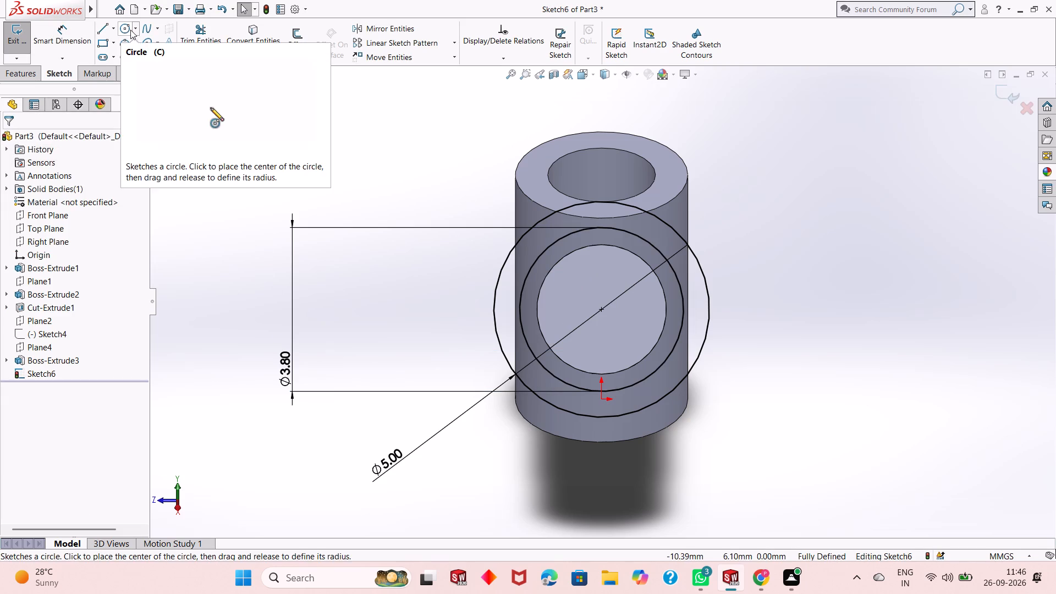
Sketch a small circle about 0.55 mm in diameter, centred on the top quadrant point of the 3.8 mm circle.
click(125, 29)
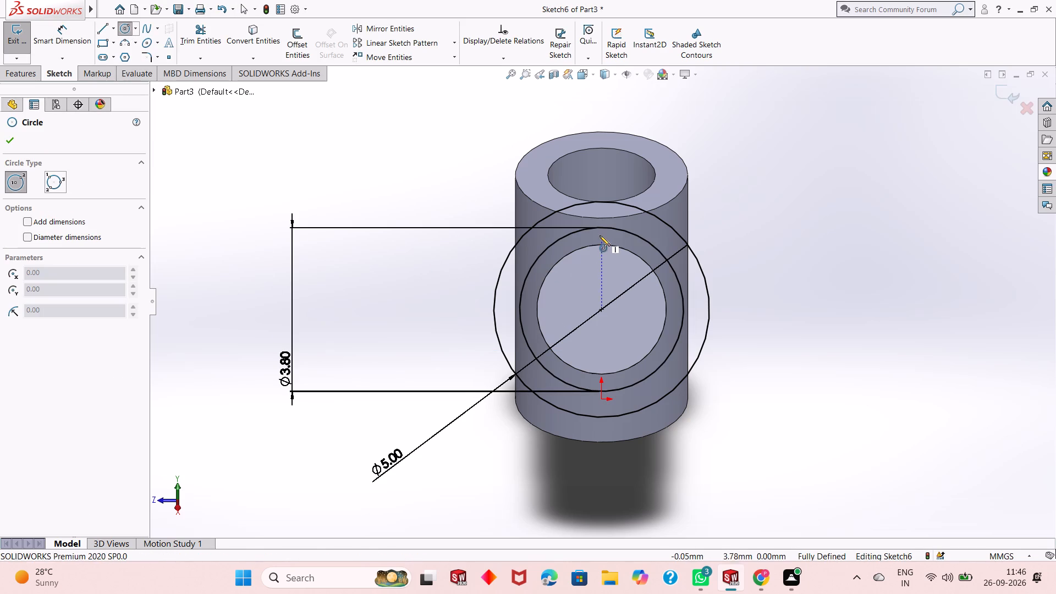
click(601, 229)
click(602, 239)
right_click(359, 112)
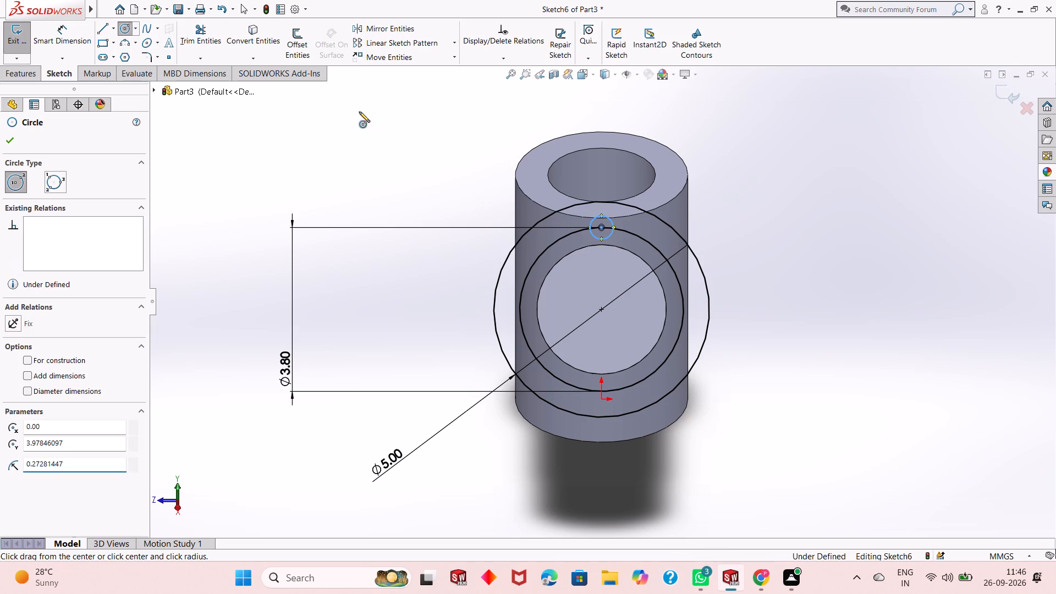
click(382, 125)
Dimension the small circle at the top of the 3.8 mm circle with a diameter of 0.50 mm.
click(58, 34)
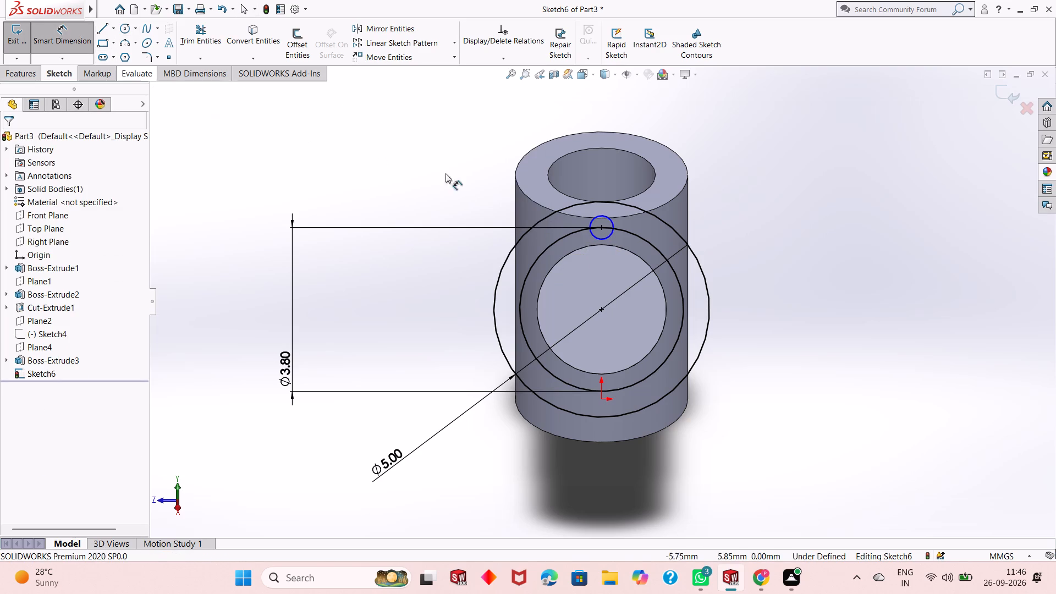
click(599, 240)
click(427, 309)
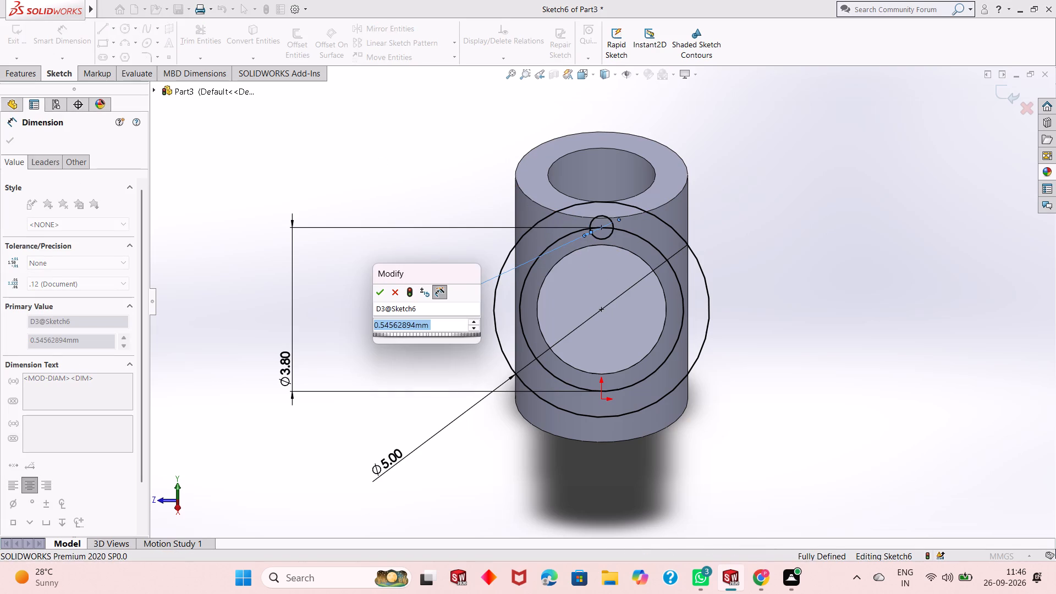
text(0.50)
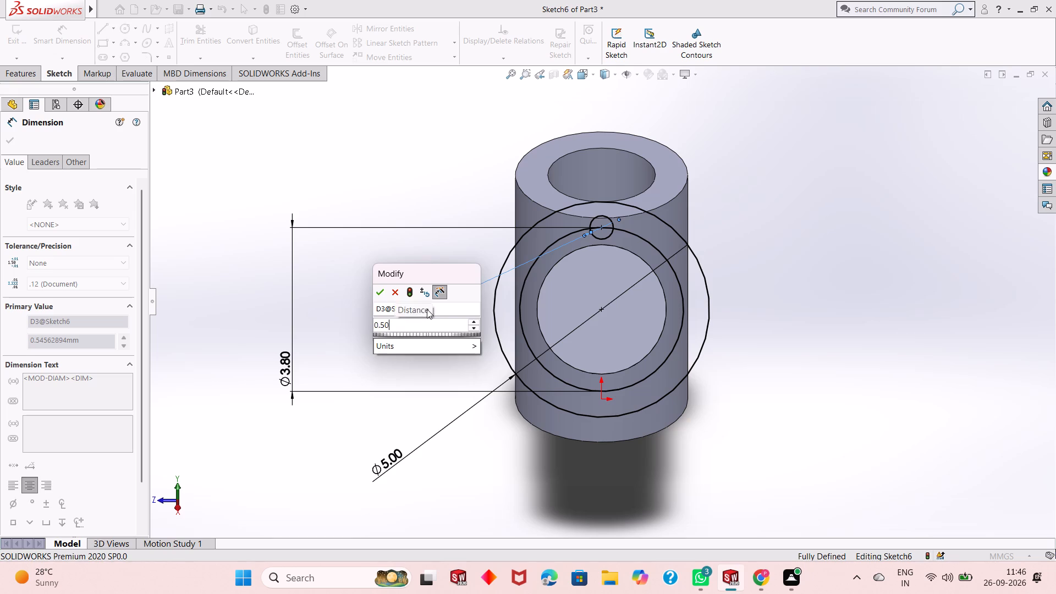
key(Return)
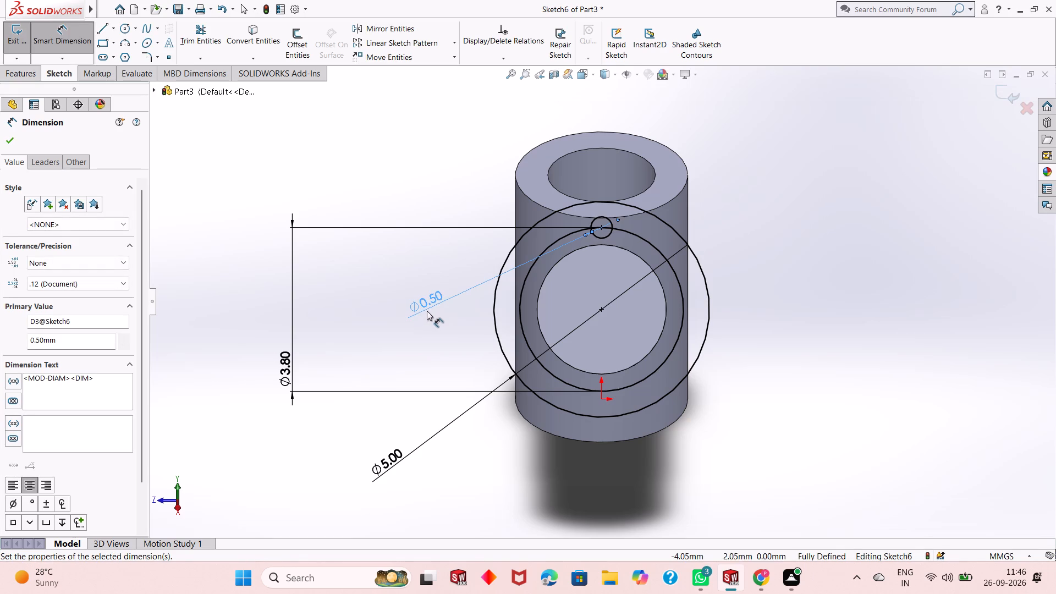
right_click(375, 272)
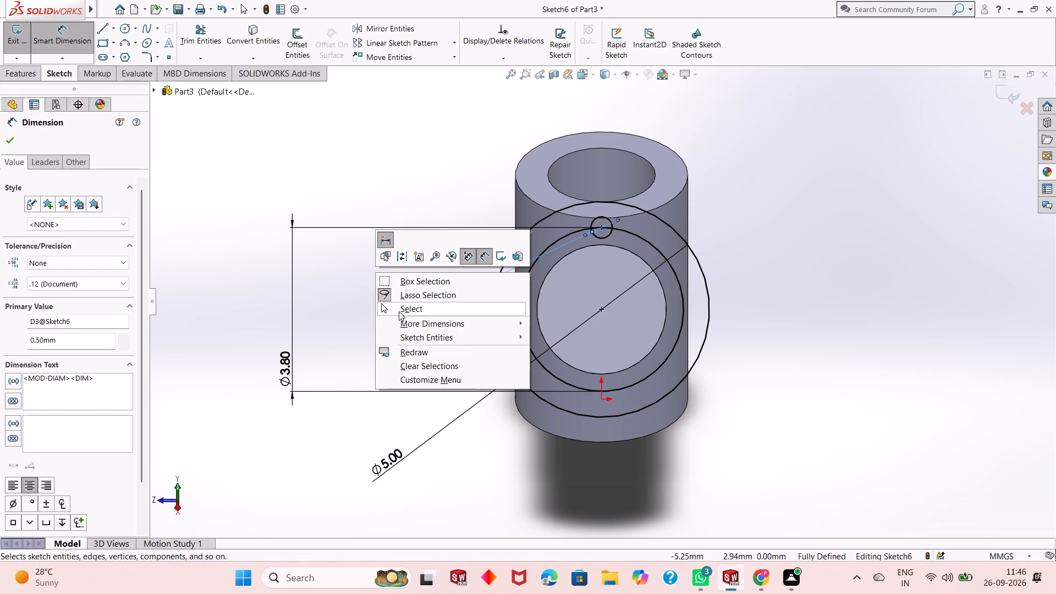
click(399, 311)
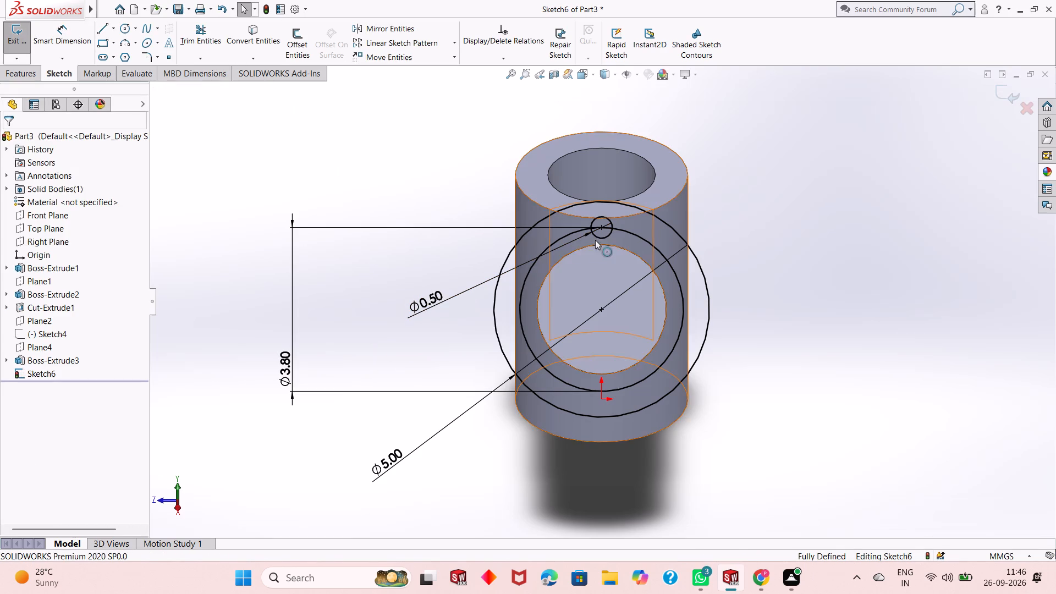
Circular-pattern the 0.50 mm circle into 4 equally spaced instances over 360° about the centre of the flange circle.
click(601, 236)
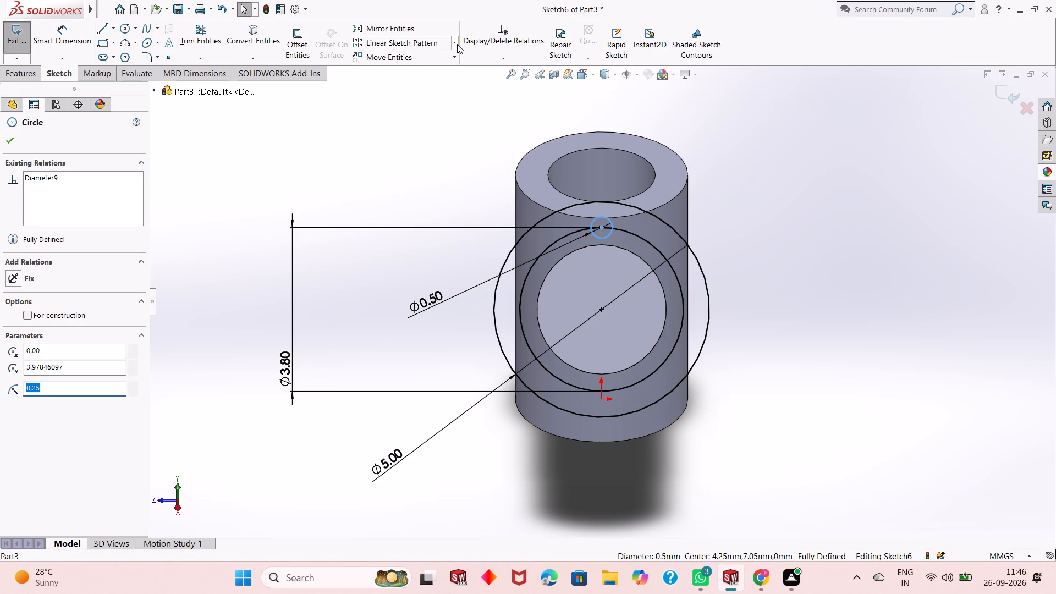
click(457, 44)
click(449, 69)
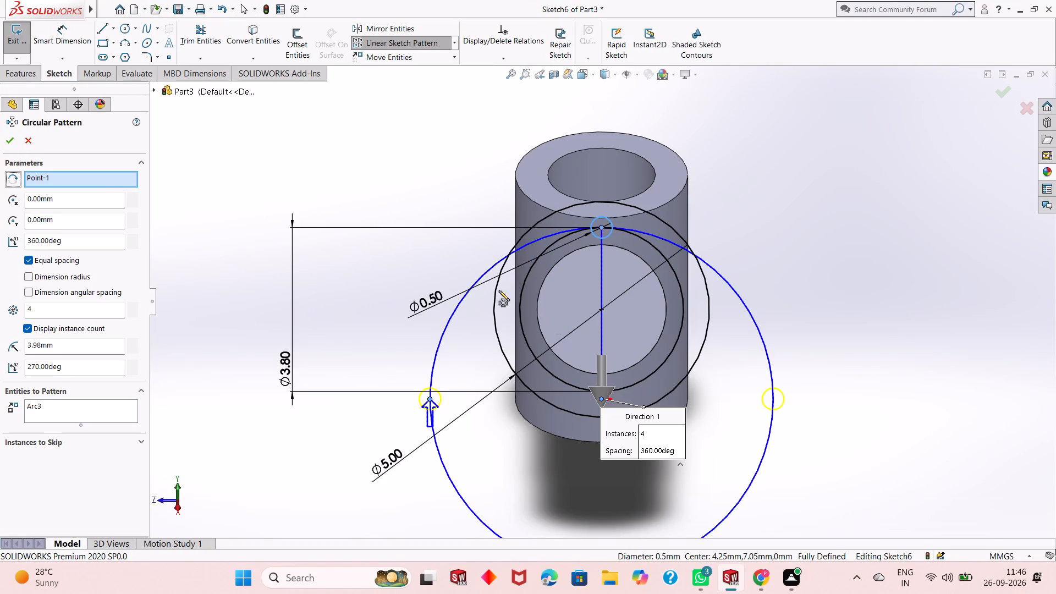
right_click(101, 183)
click(128, 200)
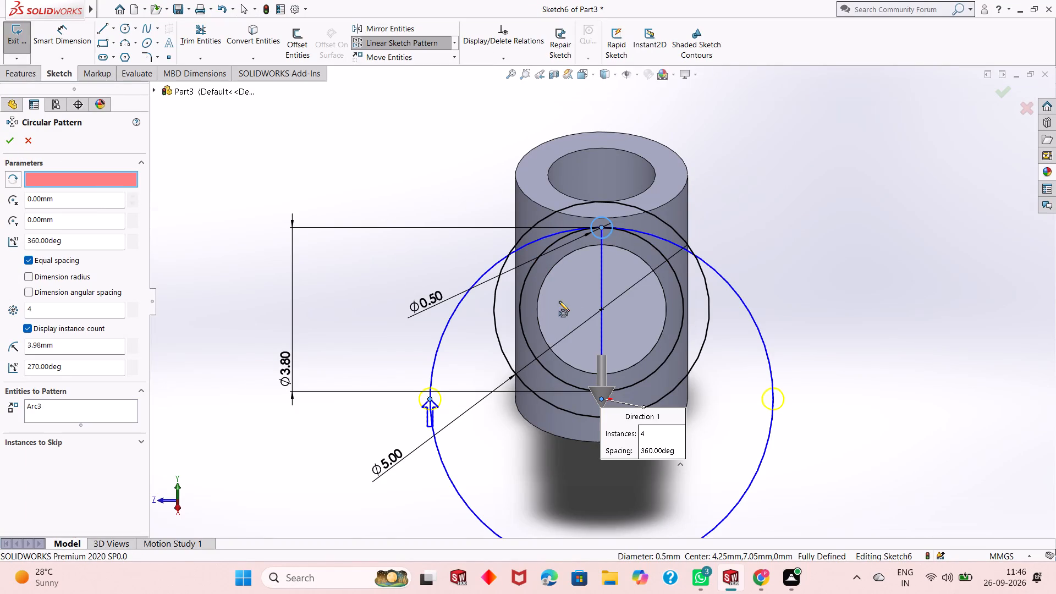
click(599, 312)
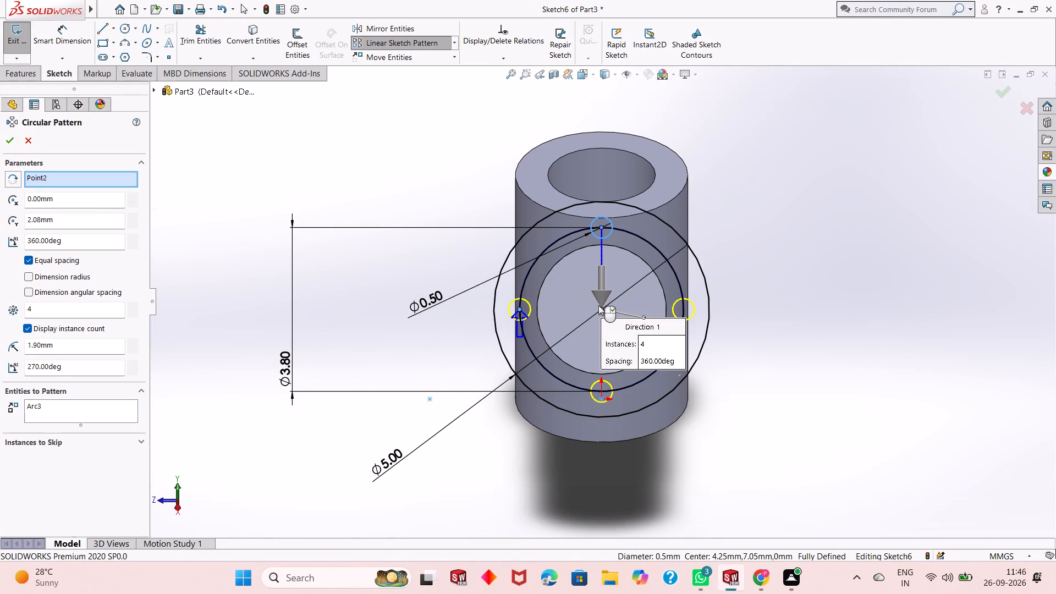
scroll(601, 308, up, 1)
scroll(606, 304, down, 5)
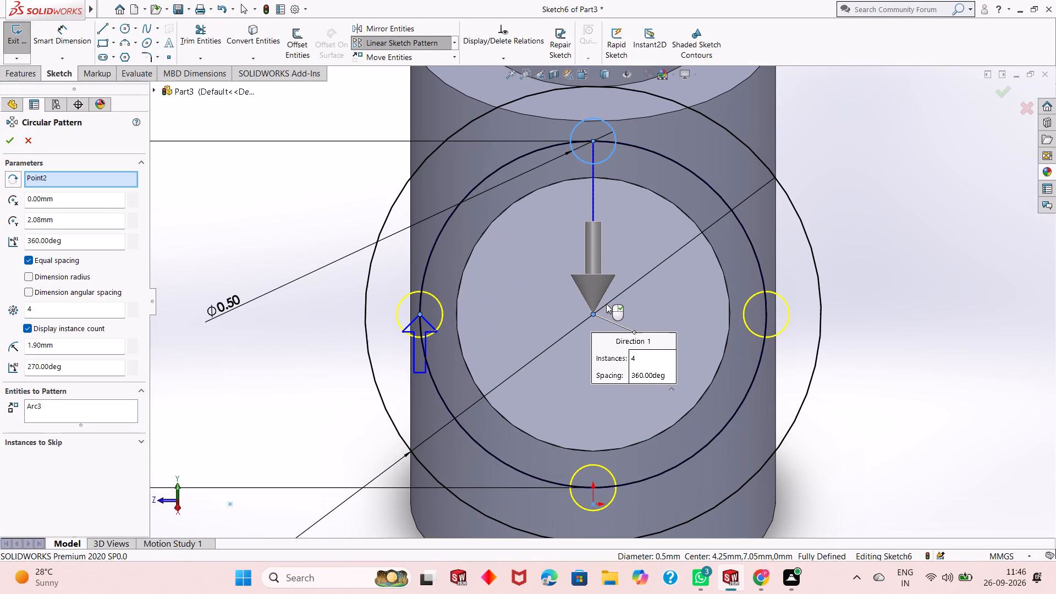
scroll(606, 303, up, 2)
scroll(606, 303, down, 1)
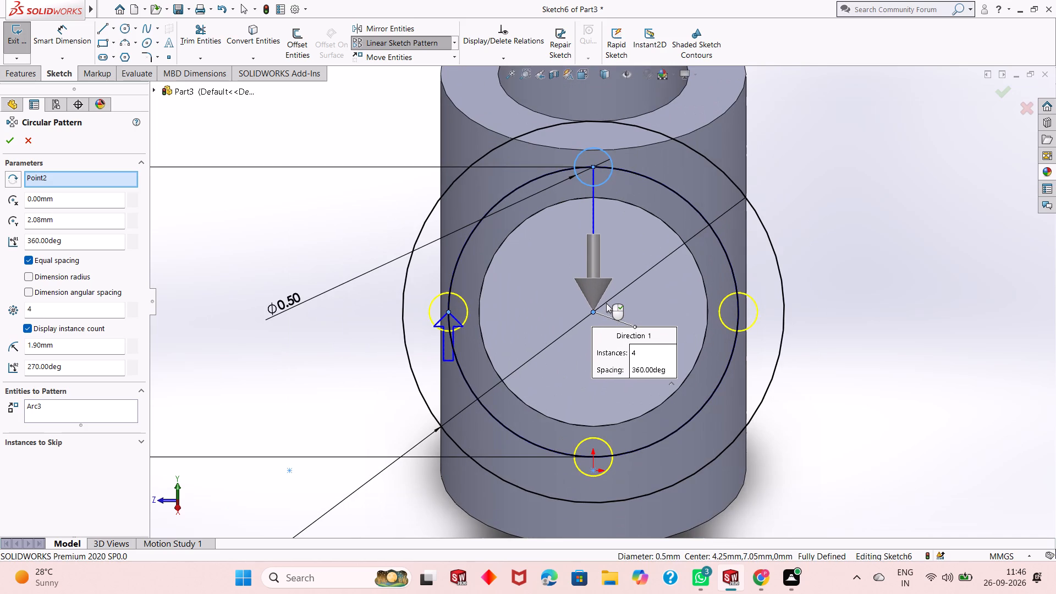
scroll(606, 303, up, 1)
scroll(606, 303, down, 1)
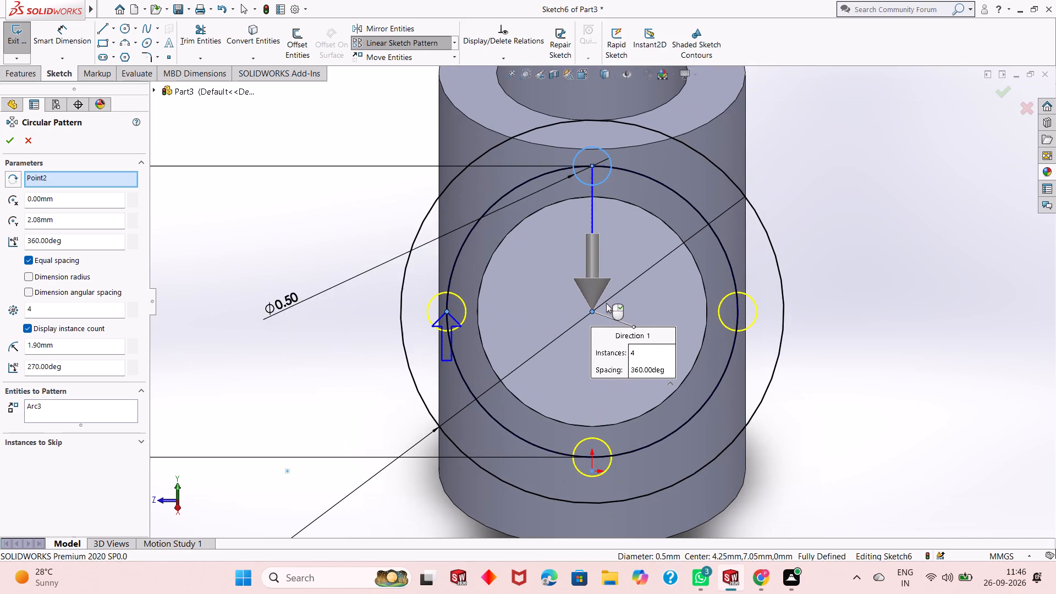
scroll(606, 303, up, 1)
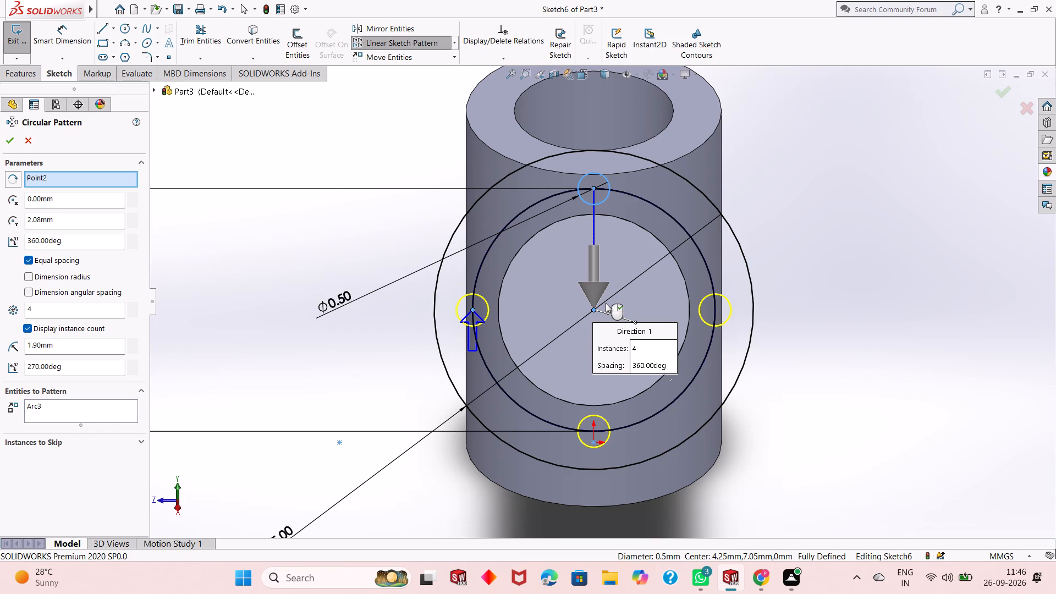
scroll(601, 305, down, 1)
scroll(601, 305, up, 1)
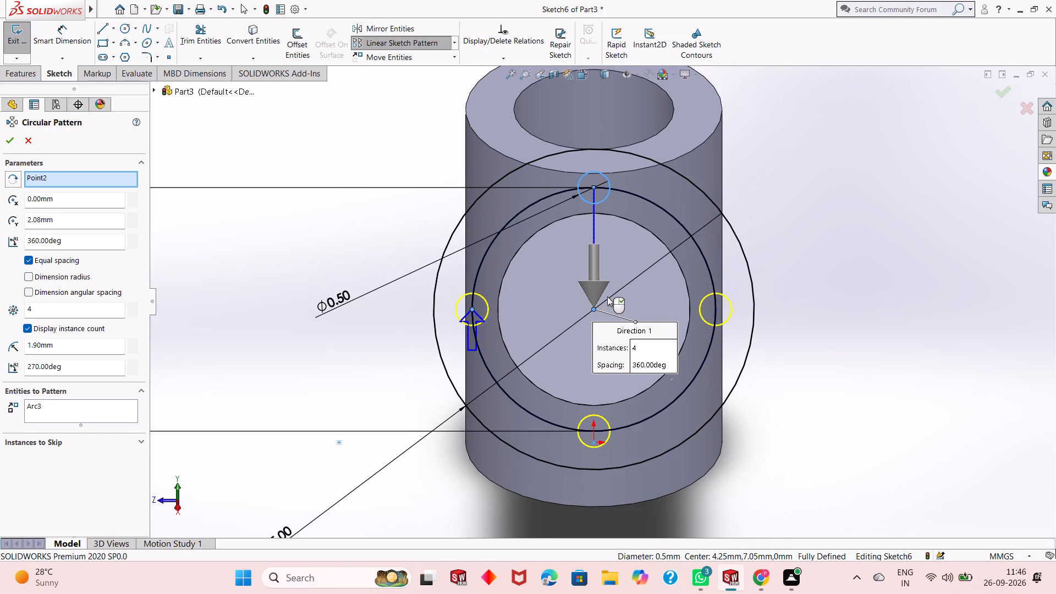
scroll(607, 296, up, 1)
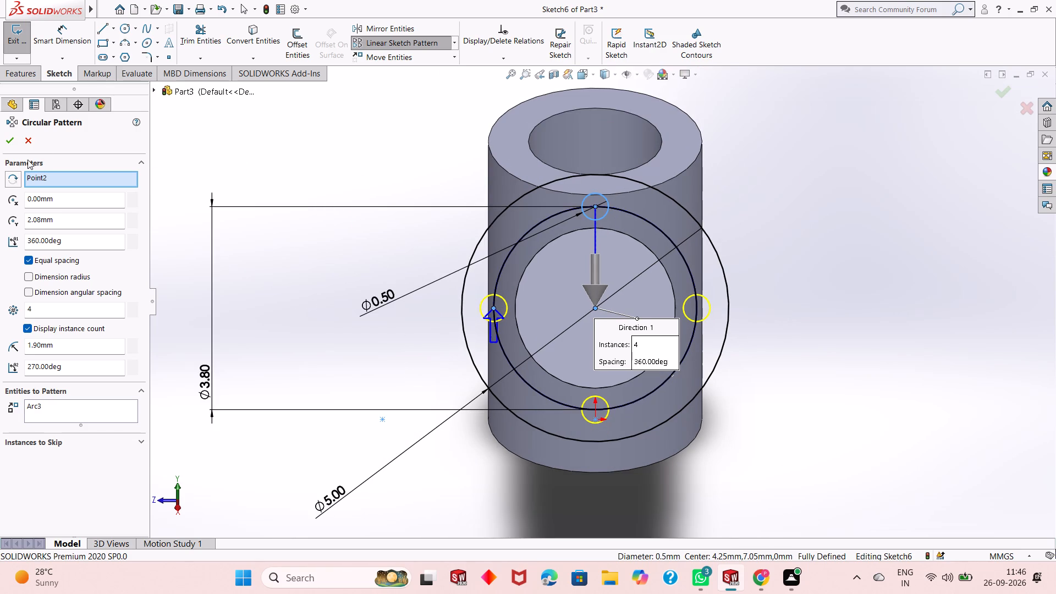
click(8, 144)
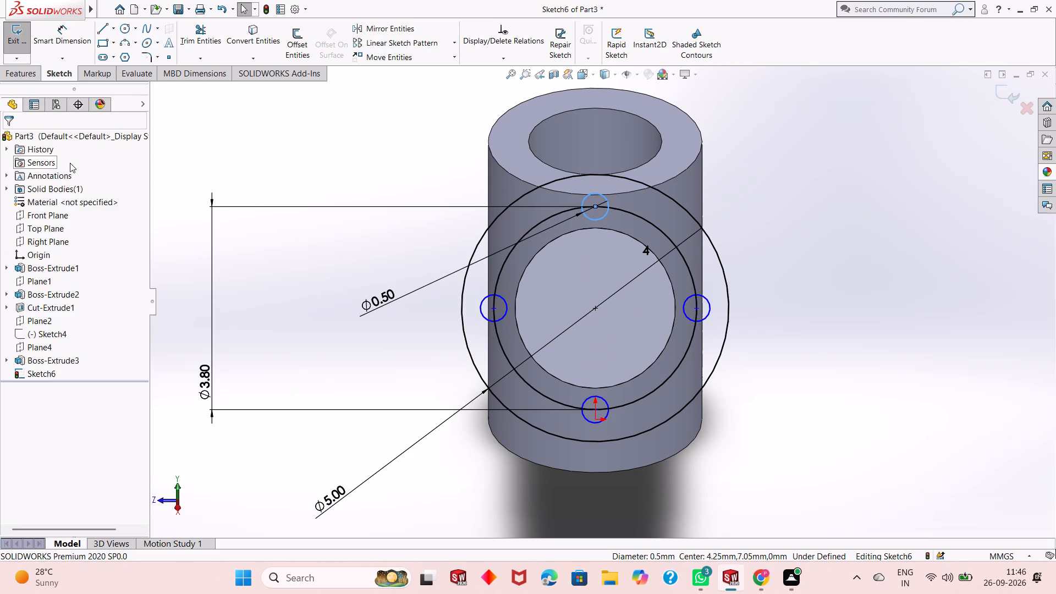
Delete the 3.8 mm circle that passes through the patterned hole circles' centres.
right_click(652, 226)
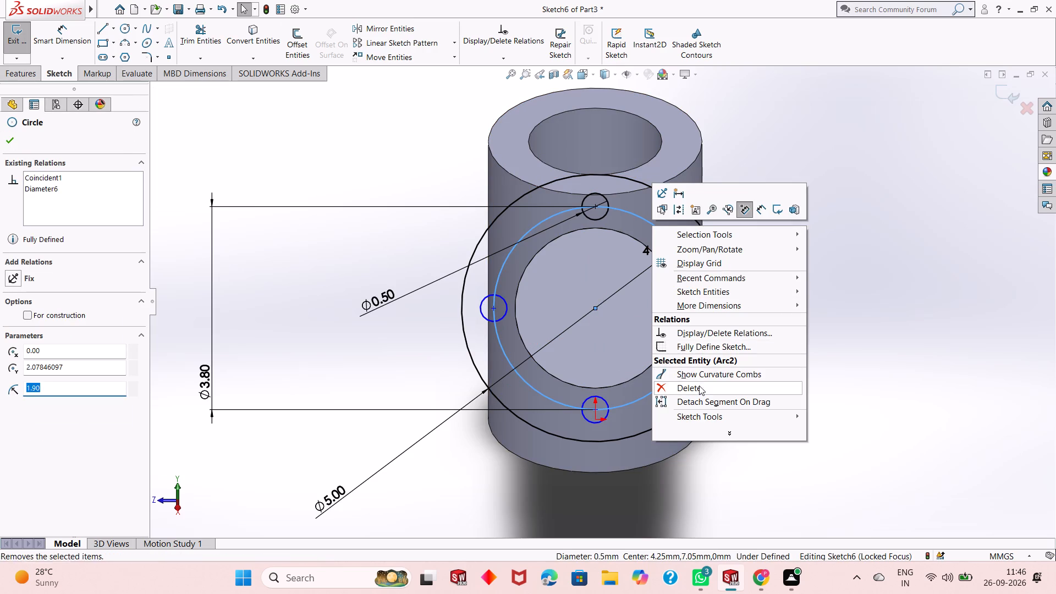
click(699, 391)
click(457, 290)
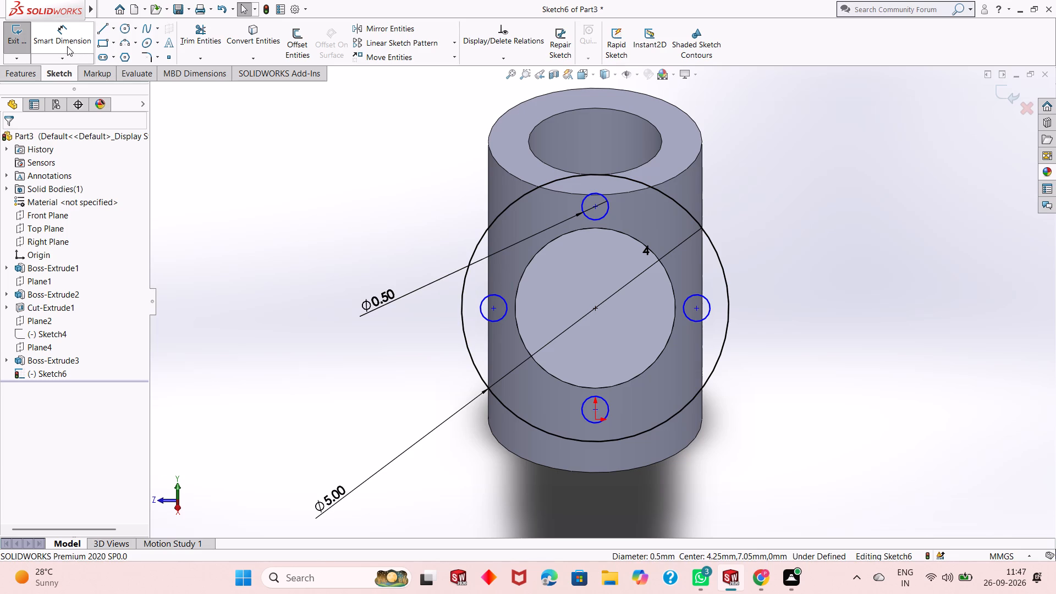
Dimension the vertical distance between the flange circle's centre and the top hole circle's centre.
click(67, 46)
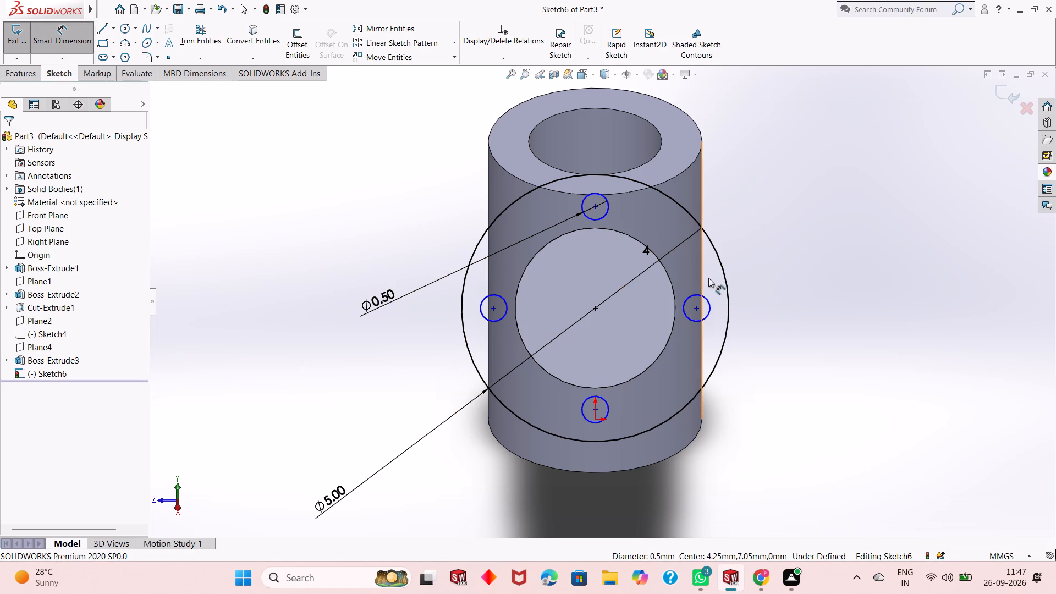
scroll(549, 278, down, 1)
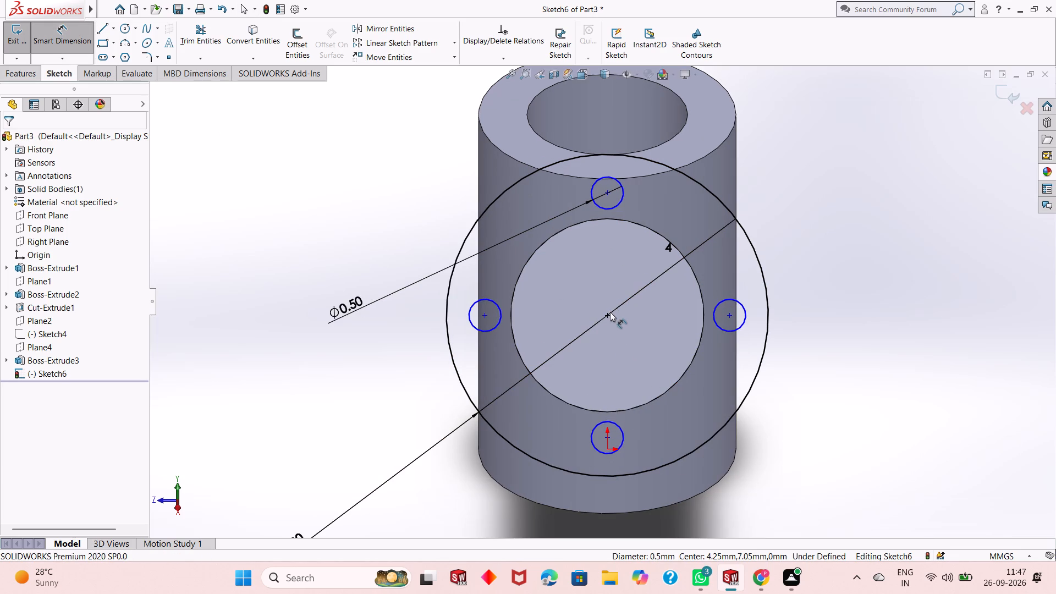
click(604, 313)
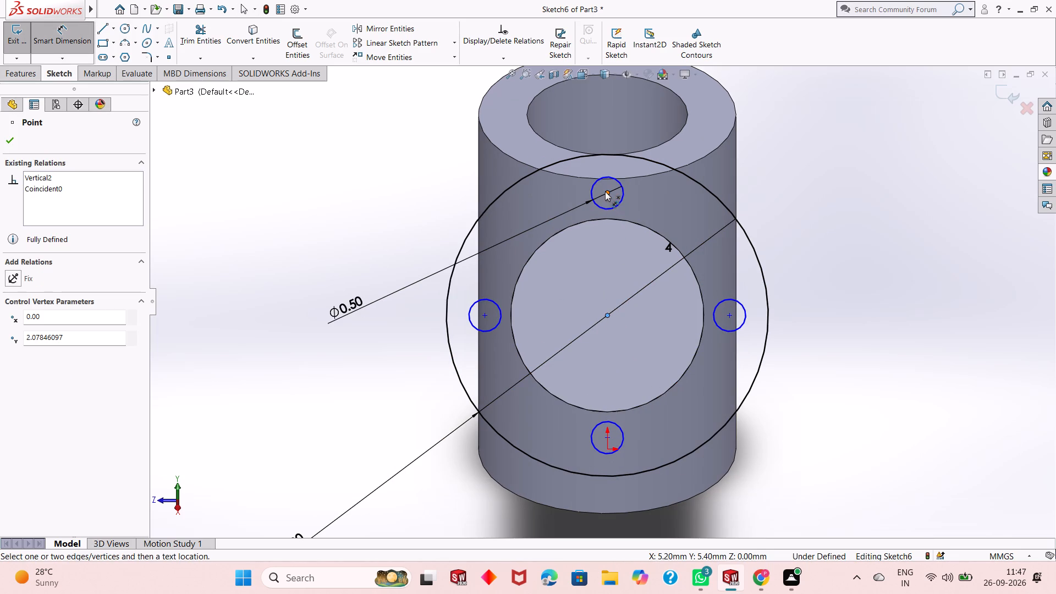
click(605, 191)
click(899, 203)
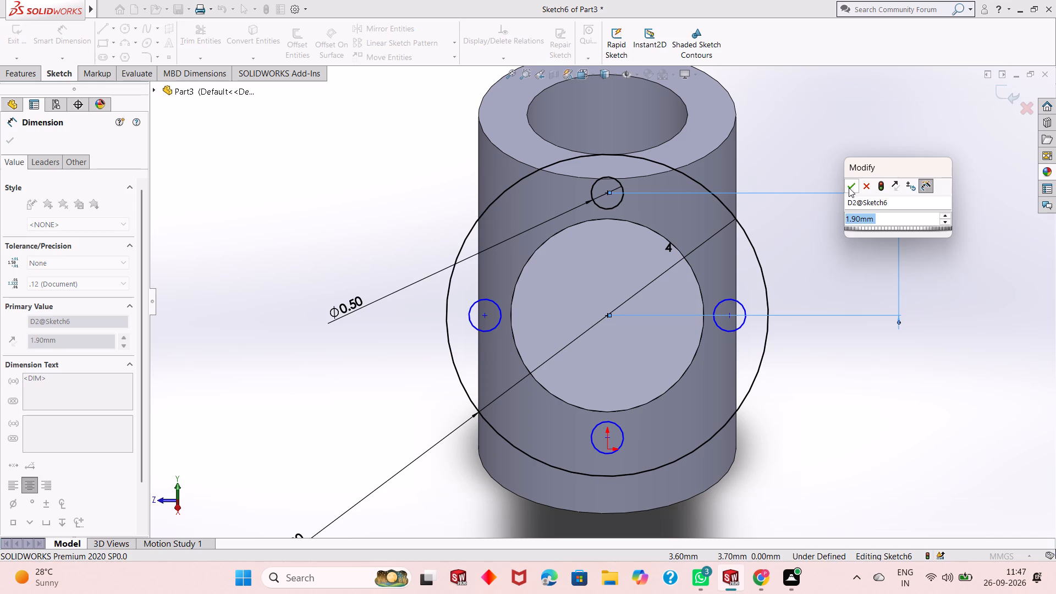
click(849, 188)
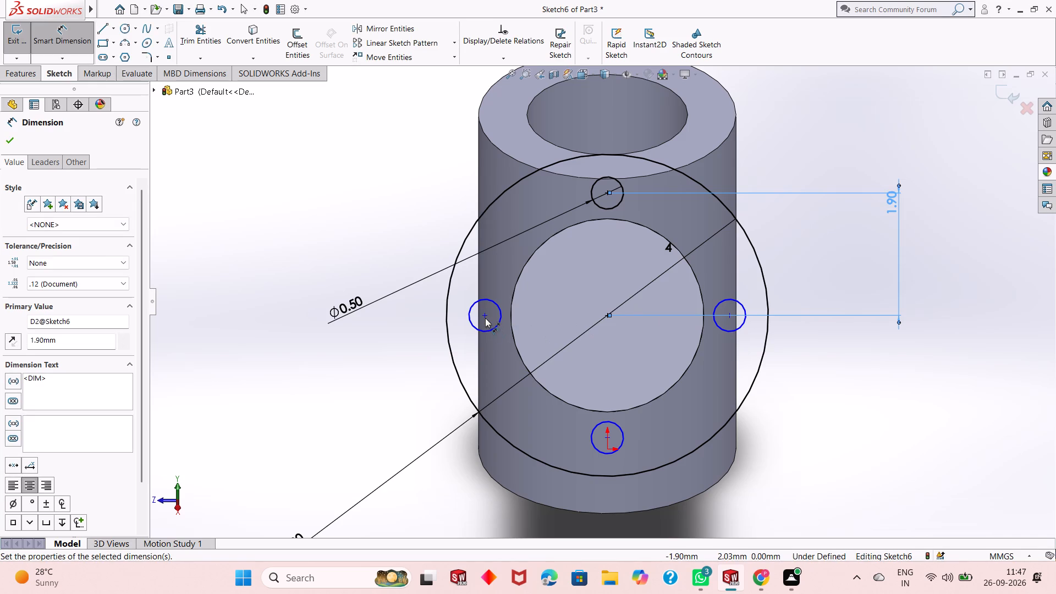
Dimension the horizontal distances from the left hole circle to the bottom hole circle and from the right hole circle to the flange centre.
click(485, 318)
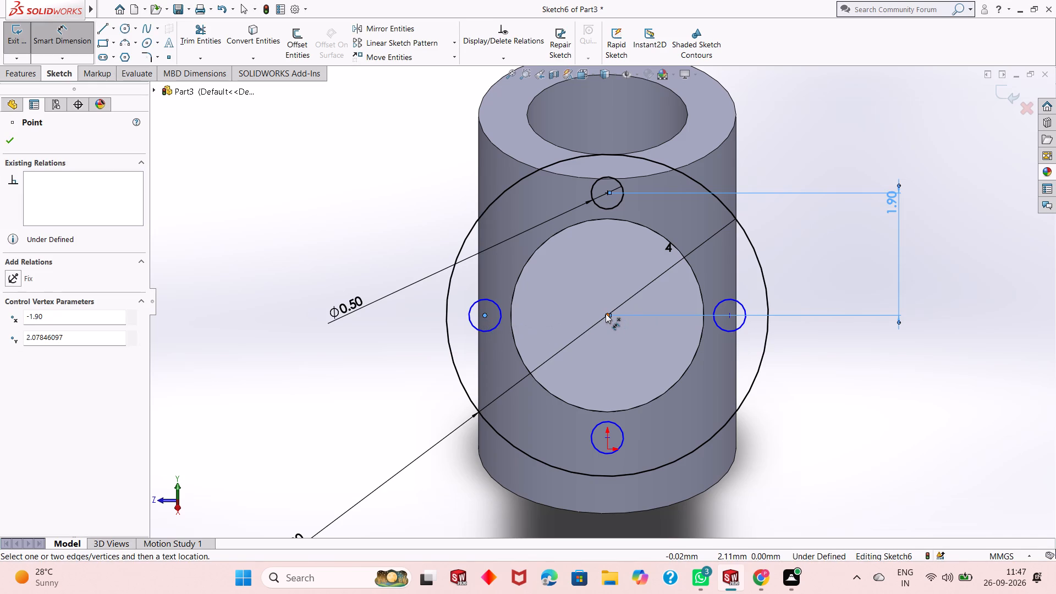
click(606, 439)
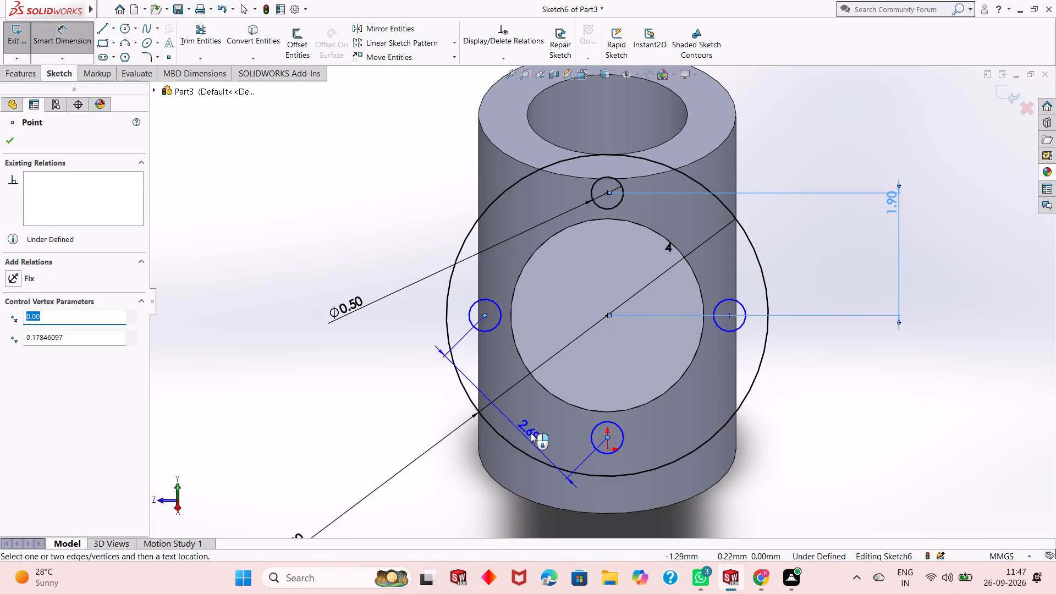
click(542, 518)
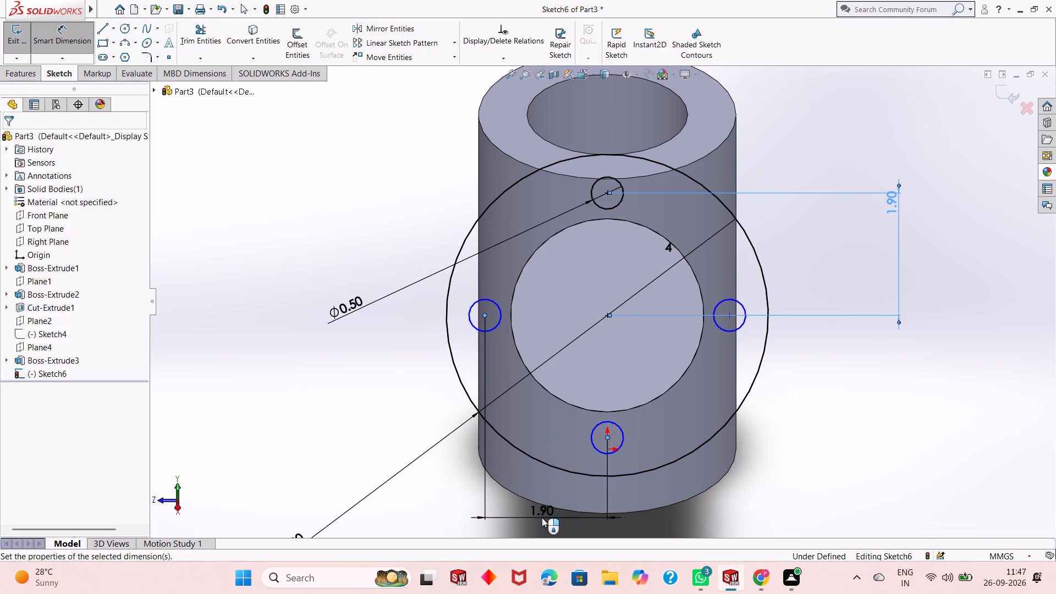
click(494, 501)
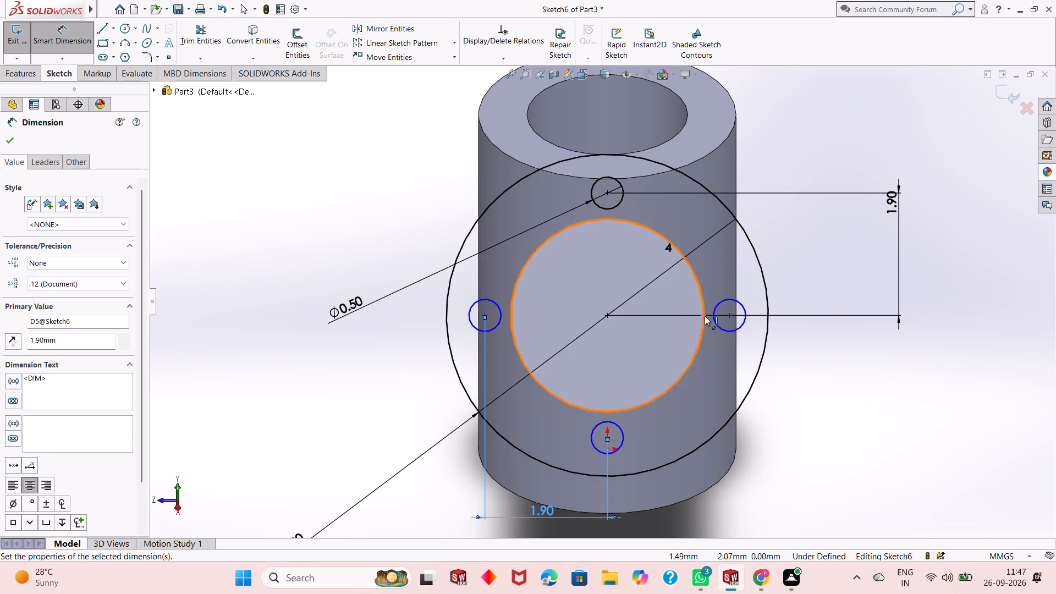
click(727, 317)
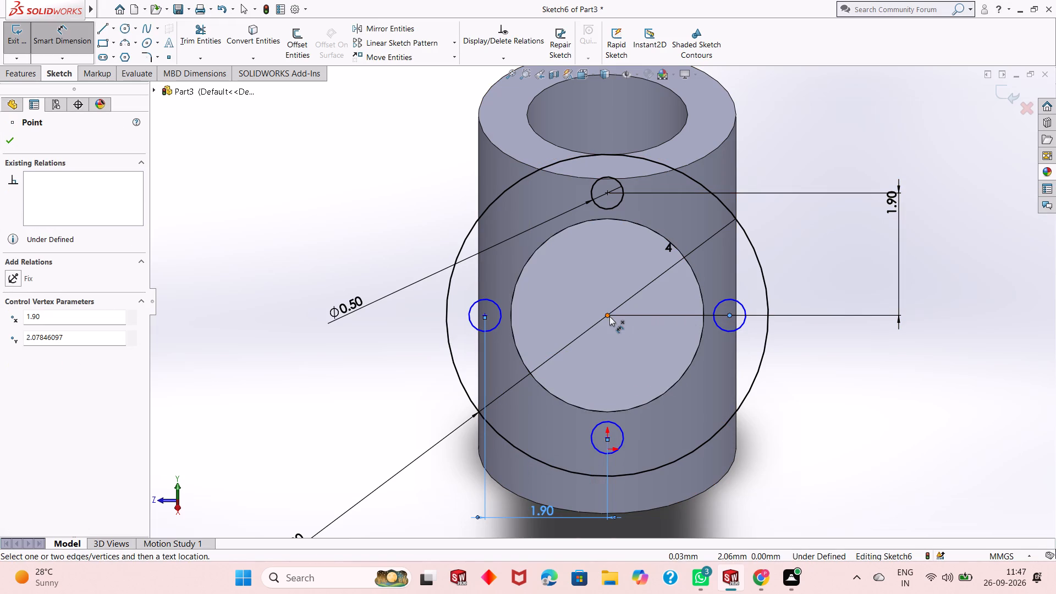
click(609, 316)
click(634, 365)
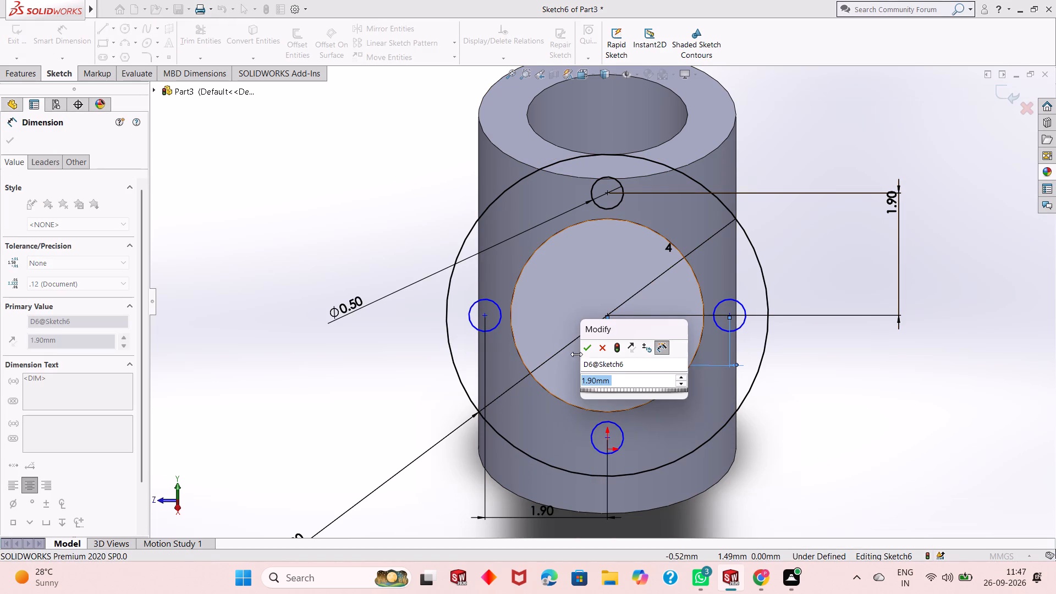
click(586, 350)
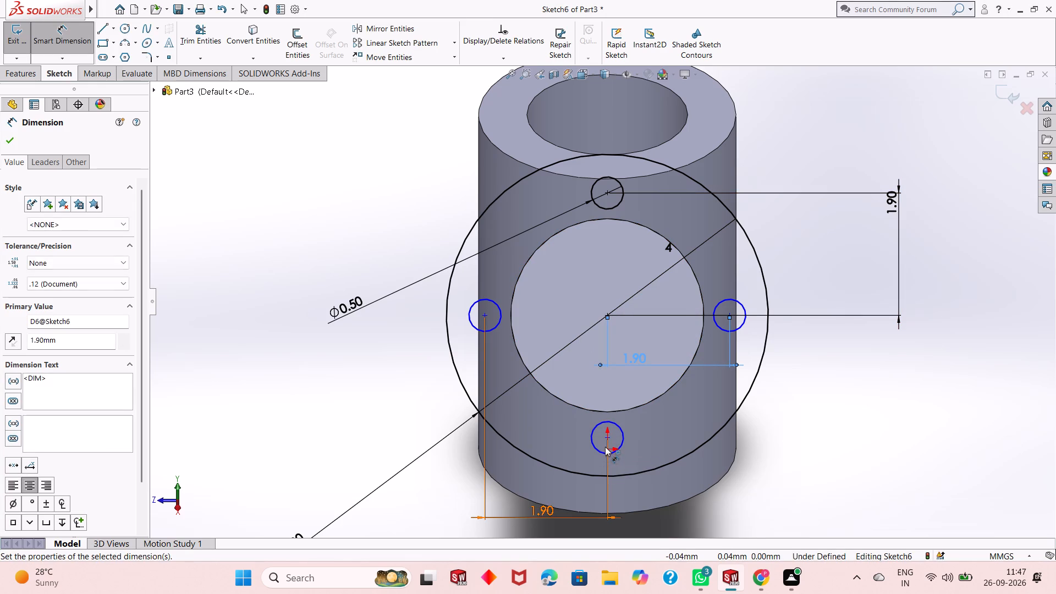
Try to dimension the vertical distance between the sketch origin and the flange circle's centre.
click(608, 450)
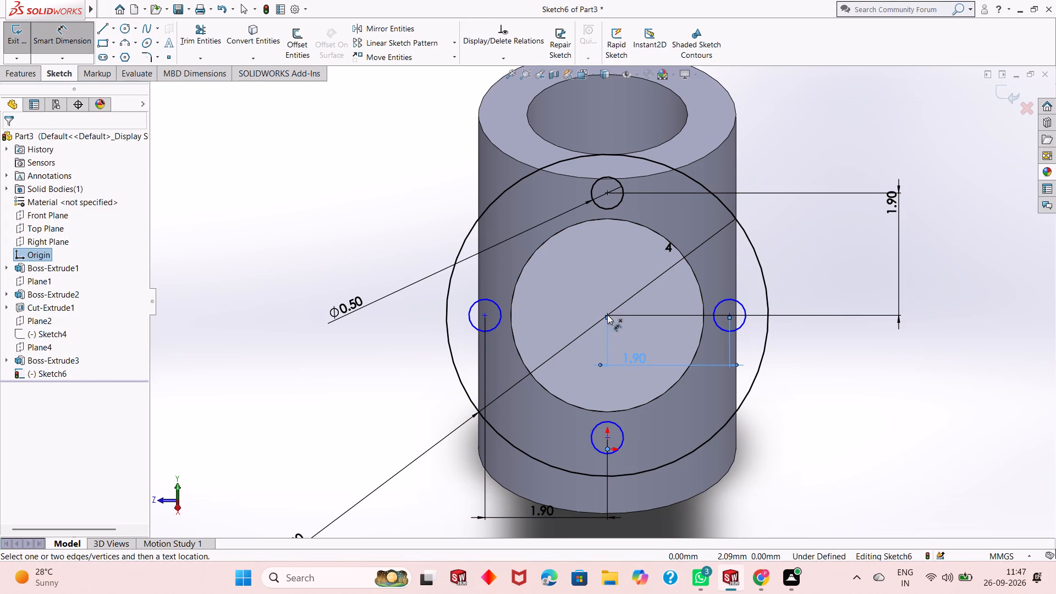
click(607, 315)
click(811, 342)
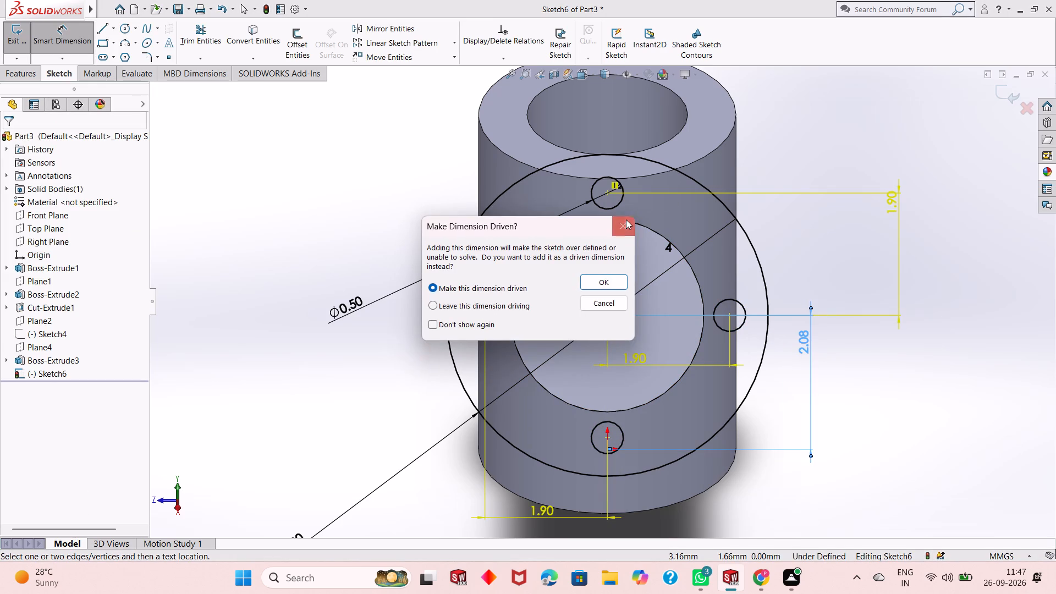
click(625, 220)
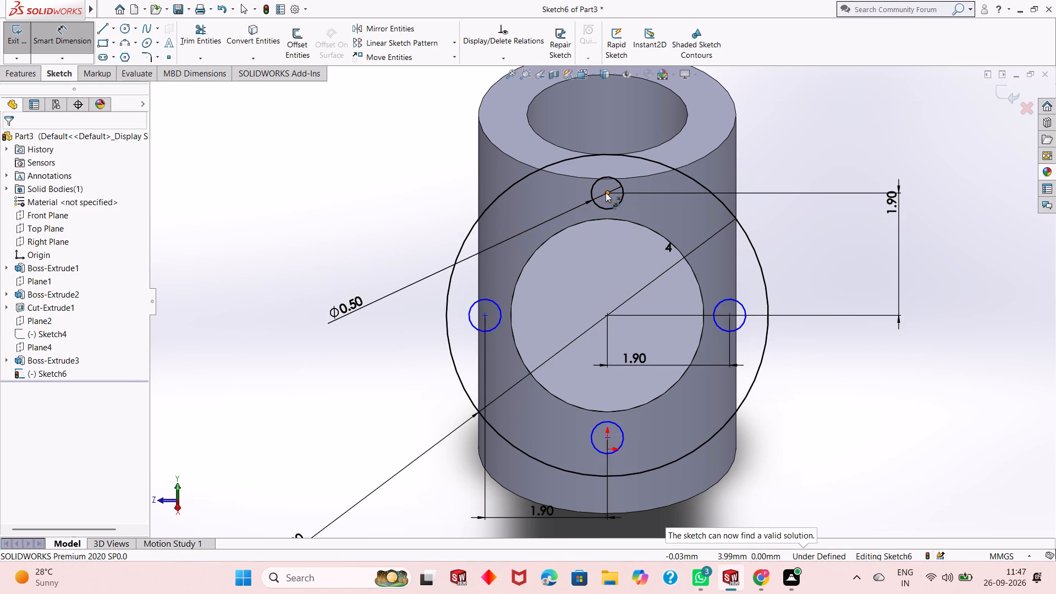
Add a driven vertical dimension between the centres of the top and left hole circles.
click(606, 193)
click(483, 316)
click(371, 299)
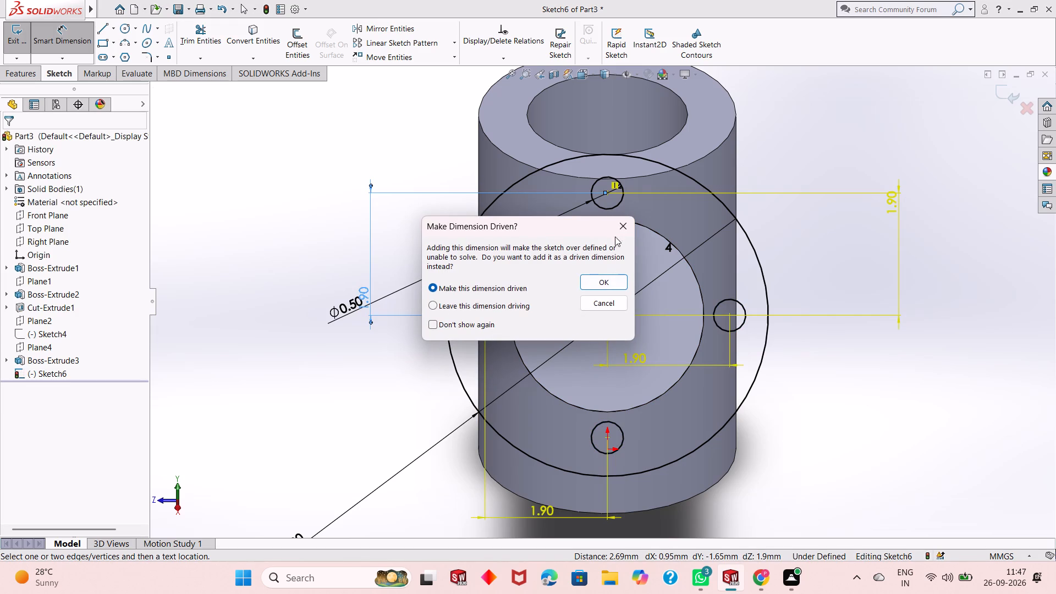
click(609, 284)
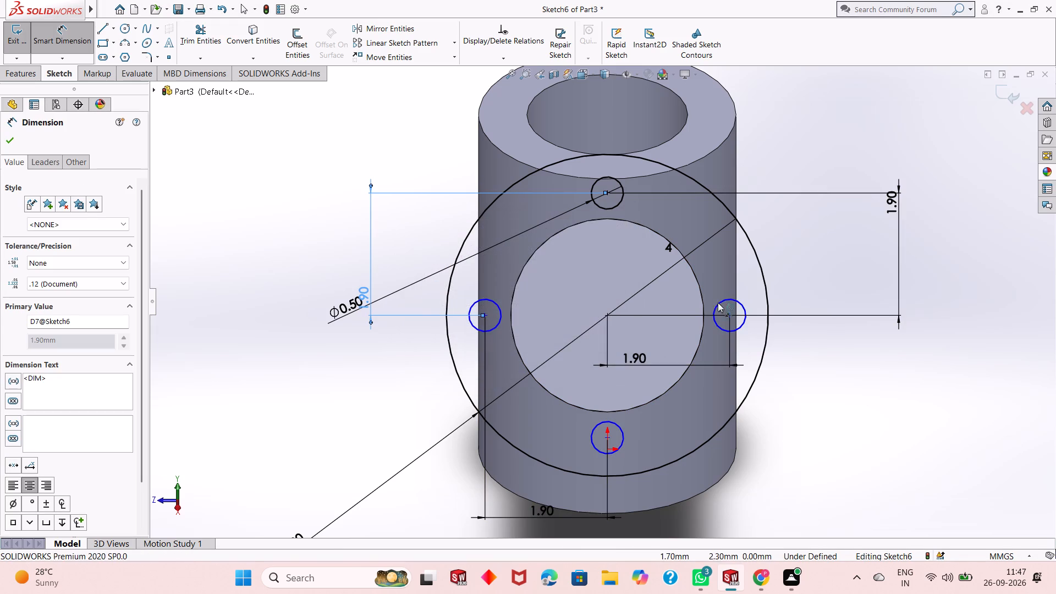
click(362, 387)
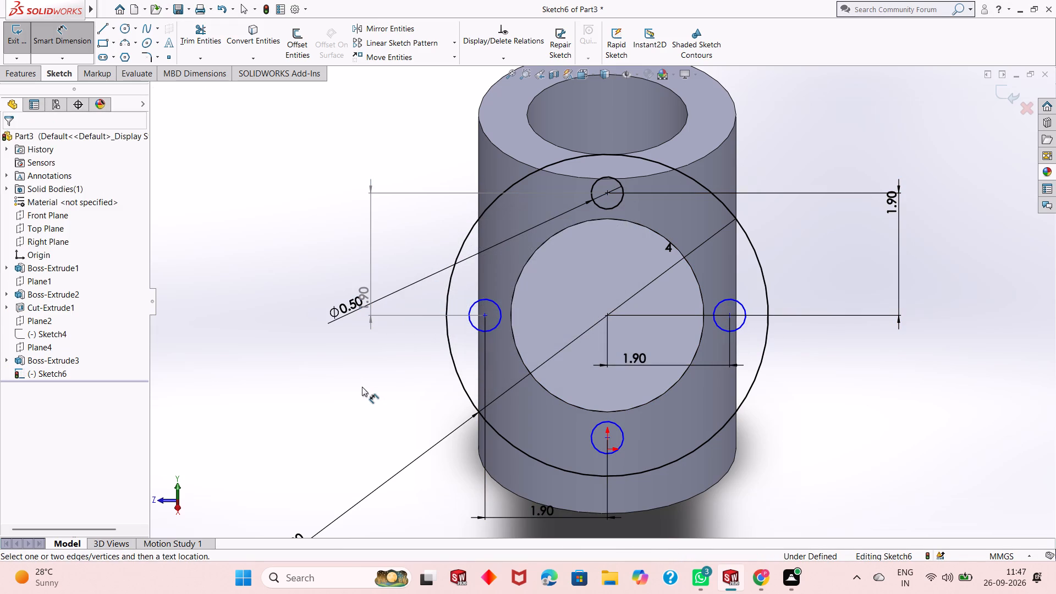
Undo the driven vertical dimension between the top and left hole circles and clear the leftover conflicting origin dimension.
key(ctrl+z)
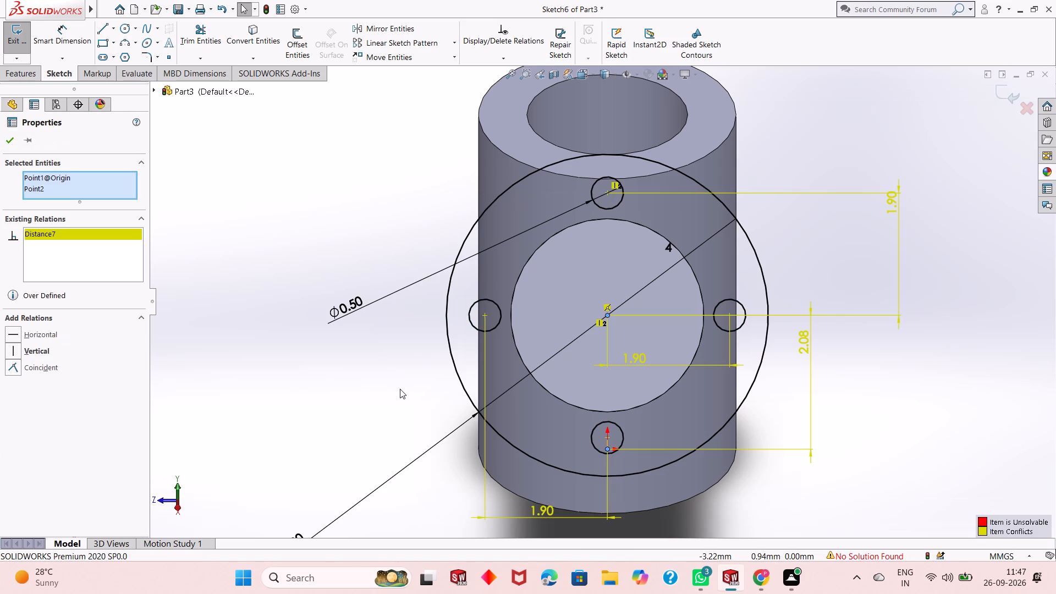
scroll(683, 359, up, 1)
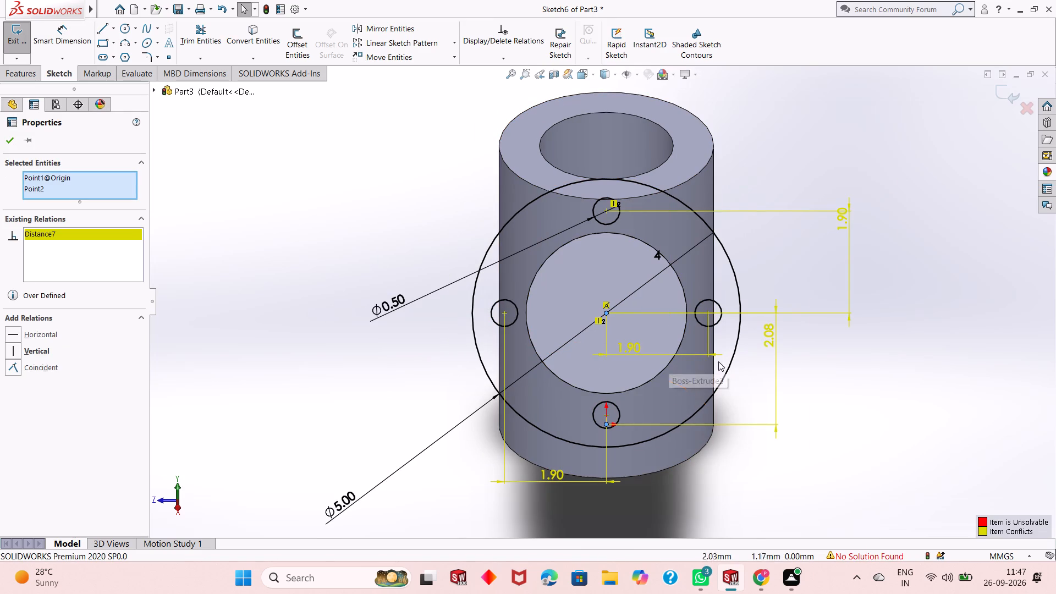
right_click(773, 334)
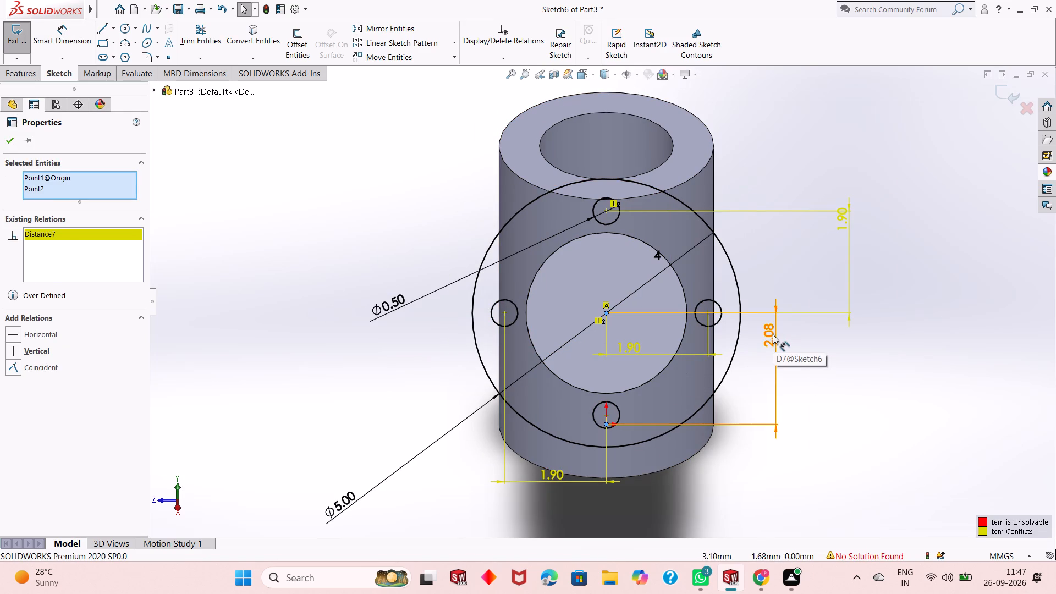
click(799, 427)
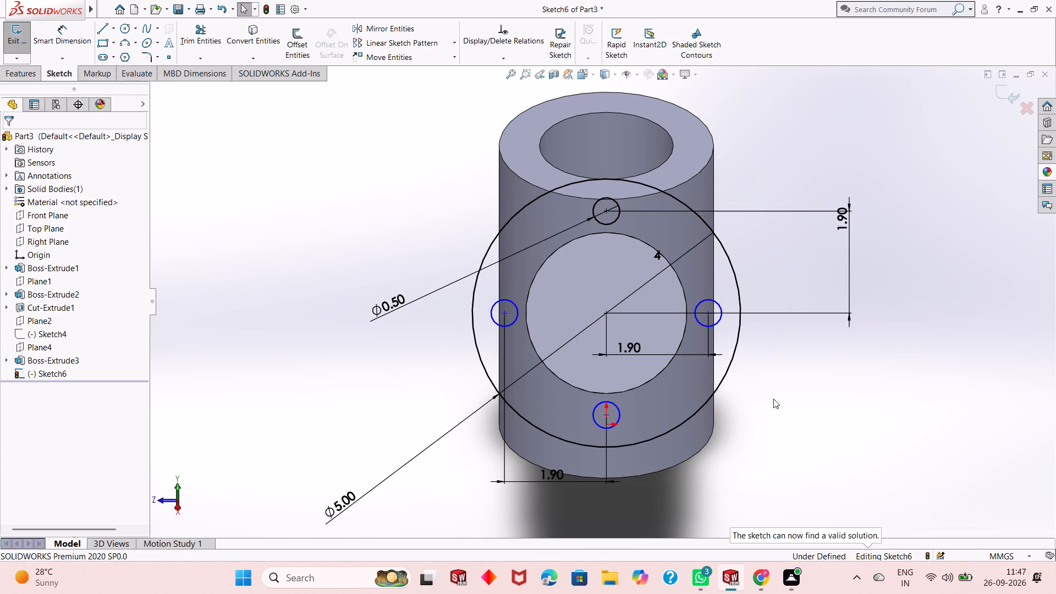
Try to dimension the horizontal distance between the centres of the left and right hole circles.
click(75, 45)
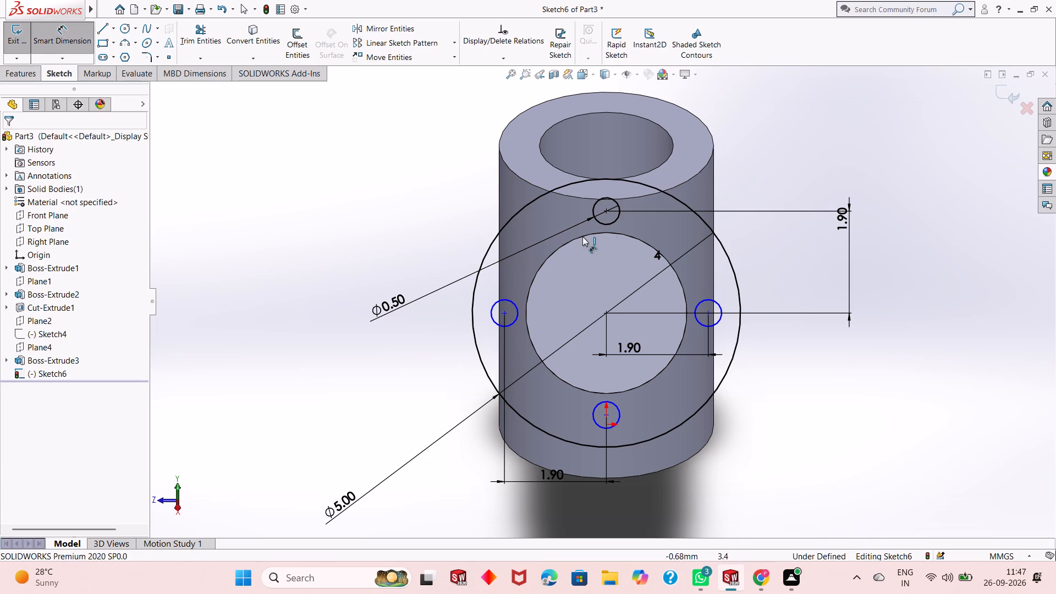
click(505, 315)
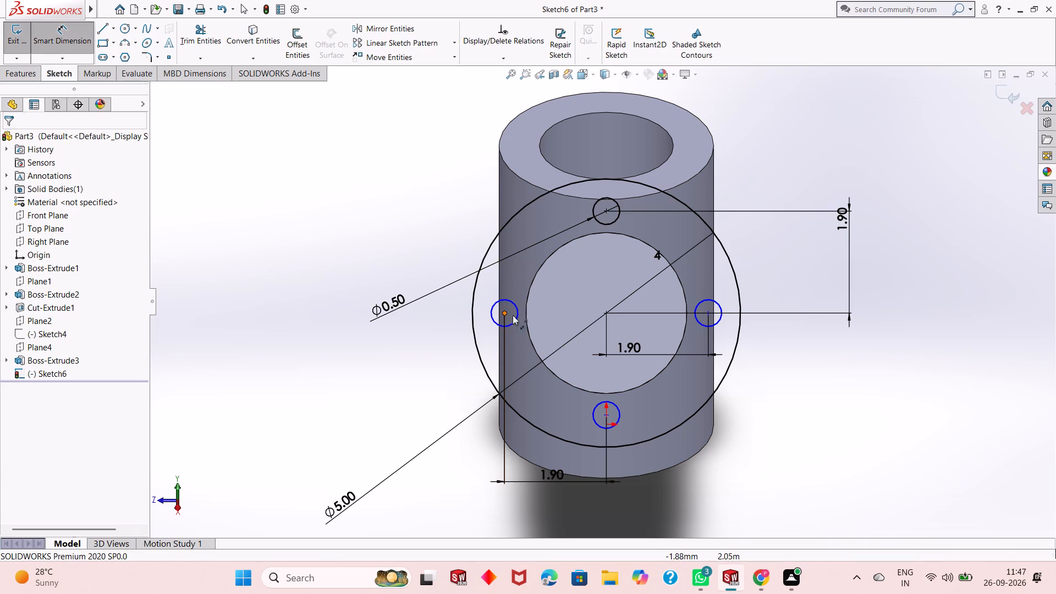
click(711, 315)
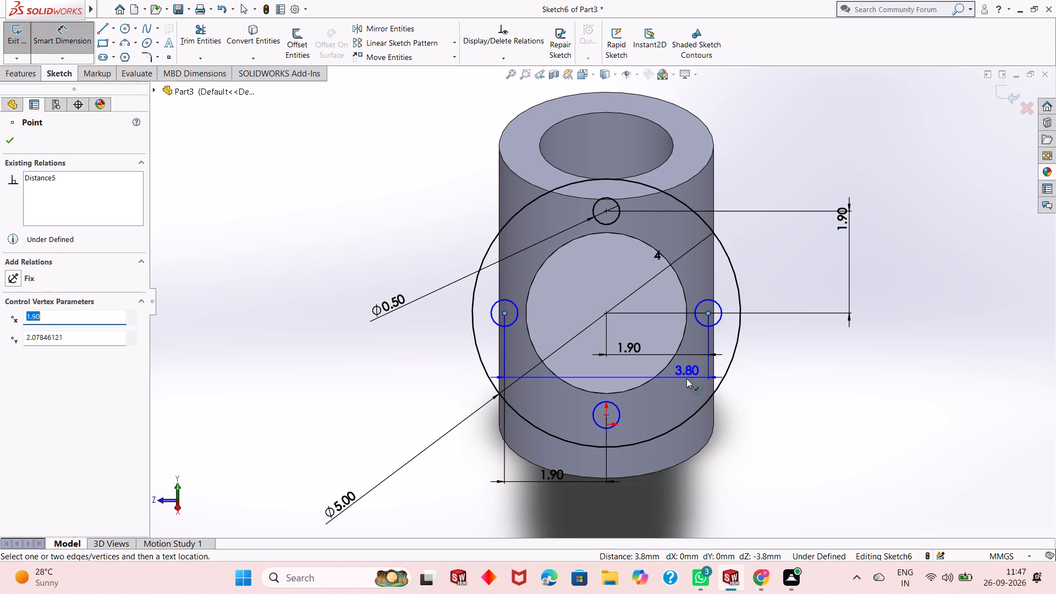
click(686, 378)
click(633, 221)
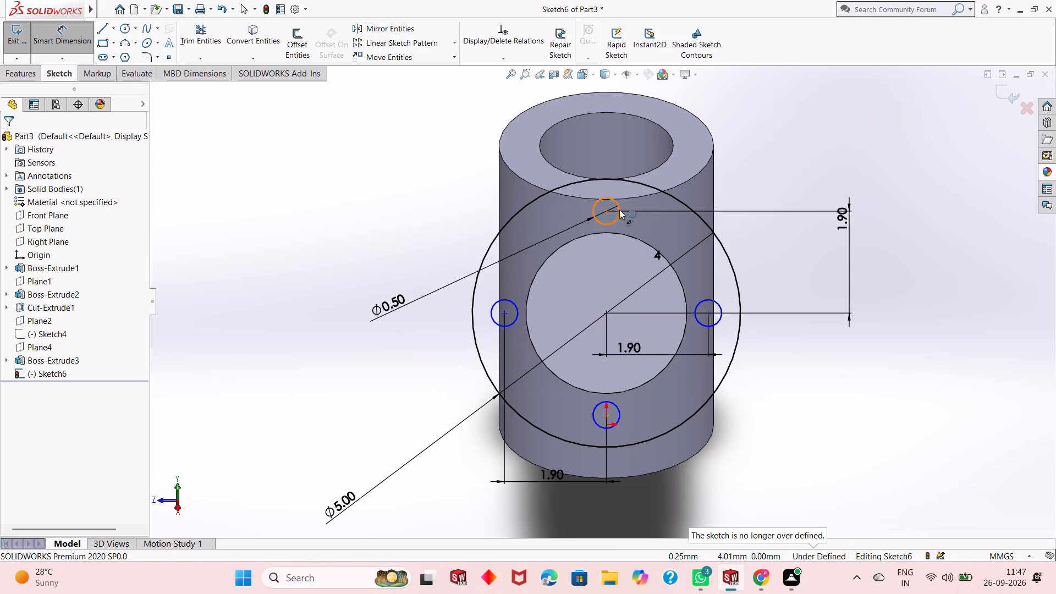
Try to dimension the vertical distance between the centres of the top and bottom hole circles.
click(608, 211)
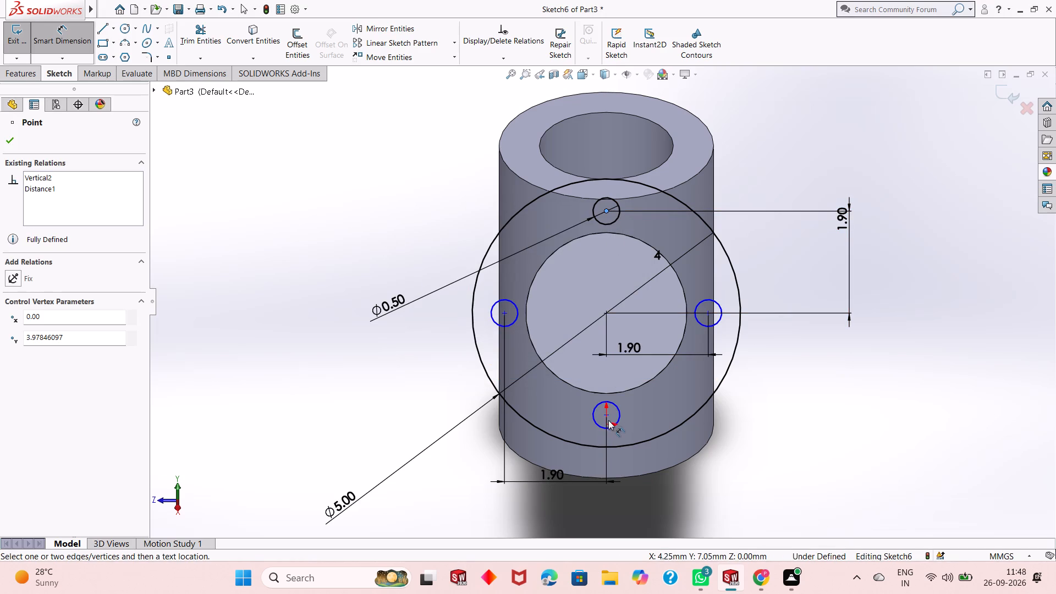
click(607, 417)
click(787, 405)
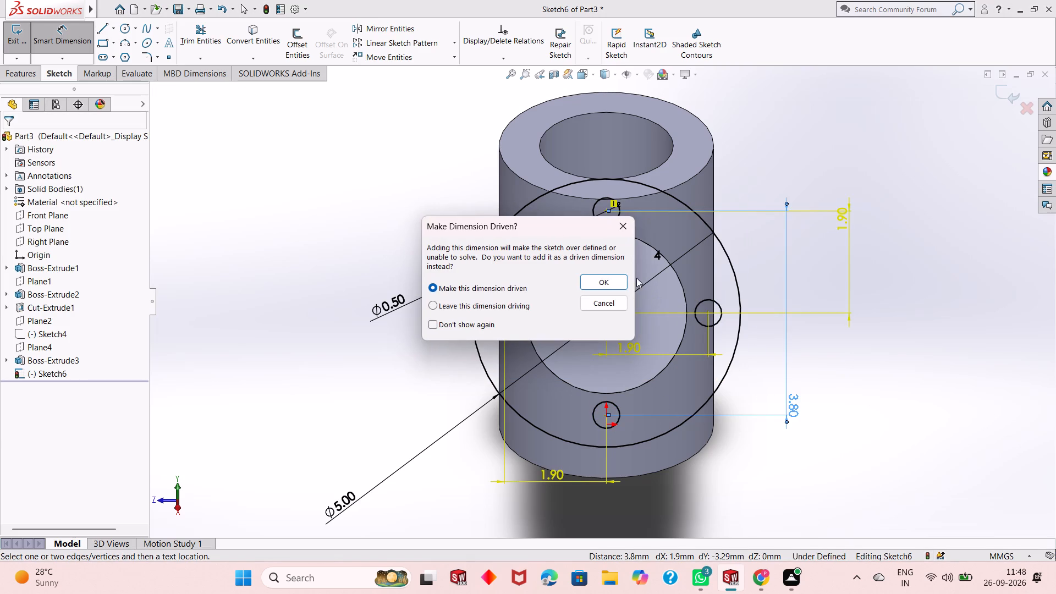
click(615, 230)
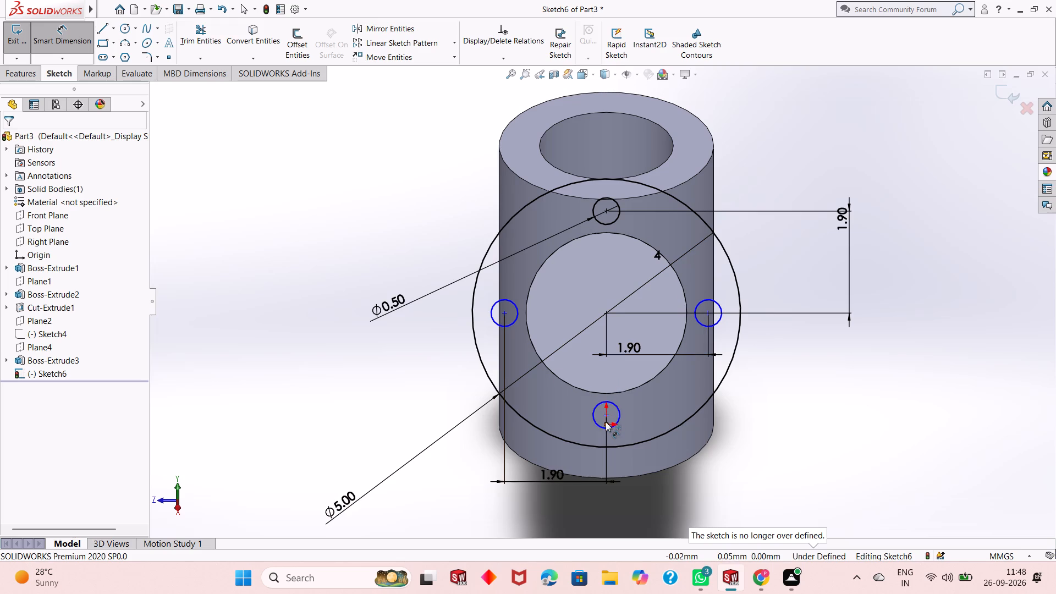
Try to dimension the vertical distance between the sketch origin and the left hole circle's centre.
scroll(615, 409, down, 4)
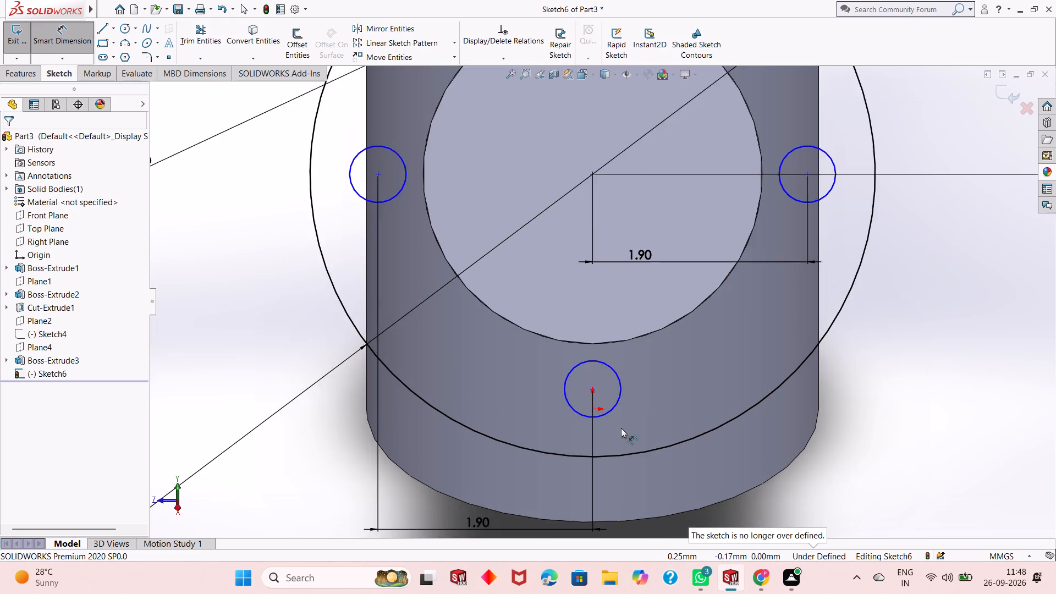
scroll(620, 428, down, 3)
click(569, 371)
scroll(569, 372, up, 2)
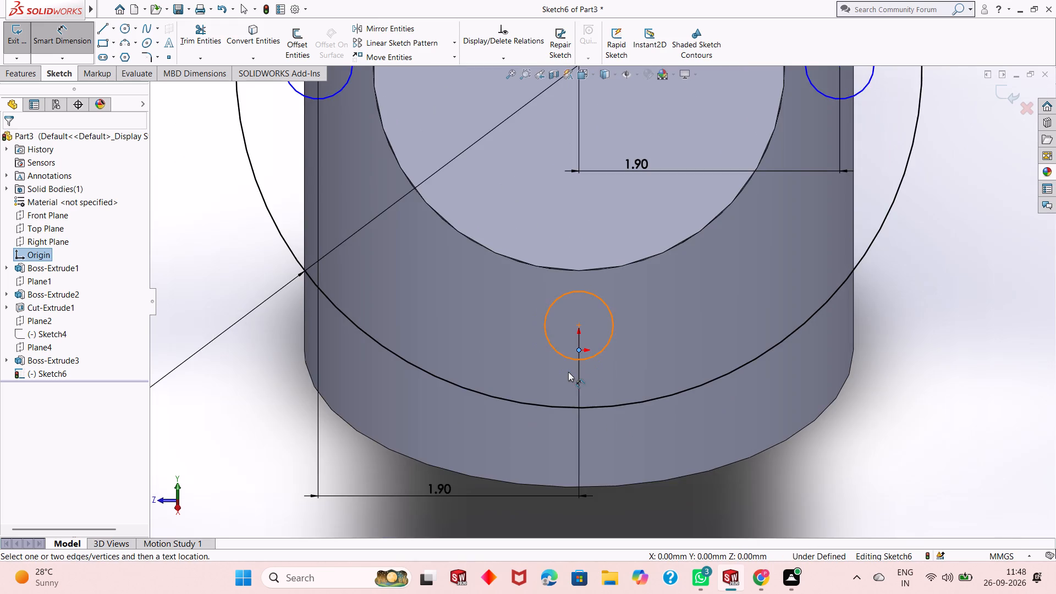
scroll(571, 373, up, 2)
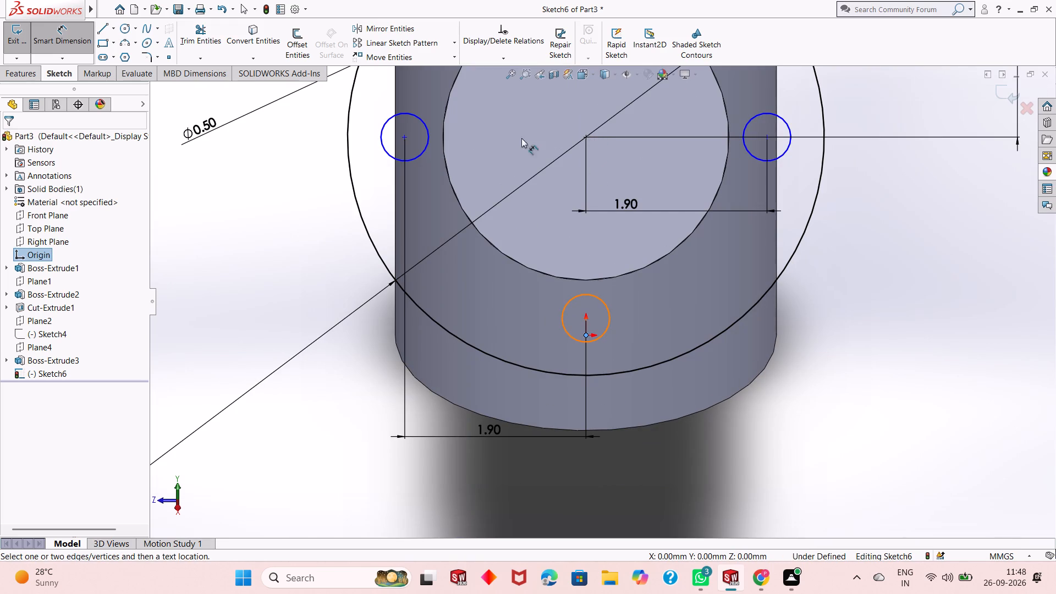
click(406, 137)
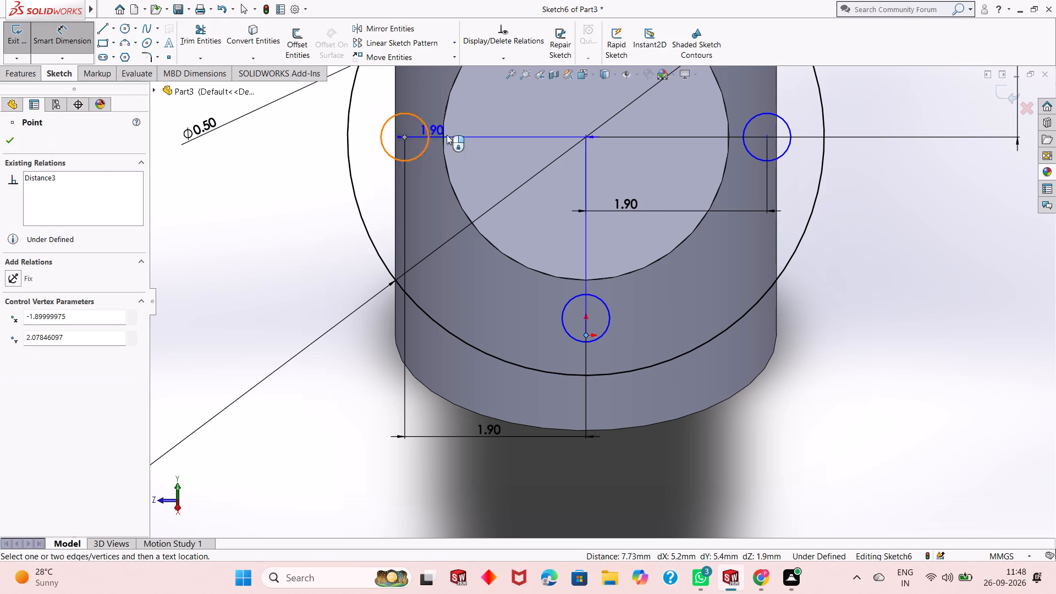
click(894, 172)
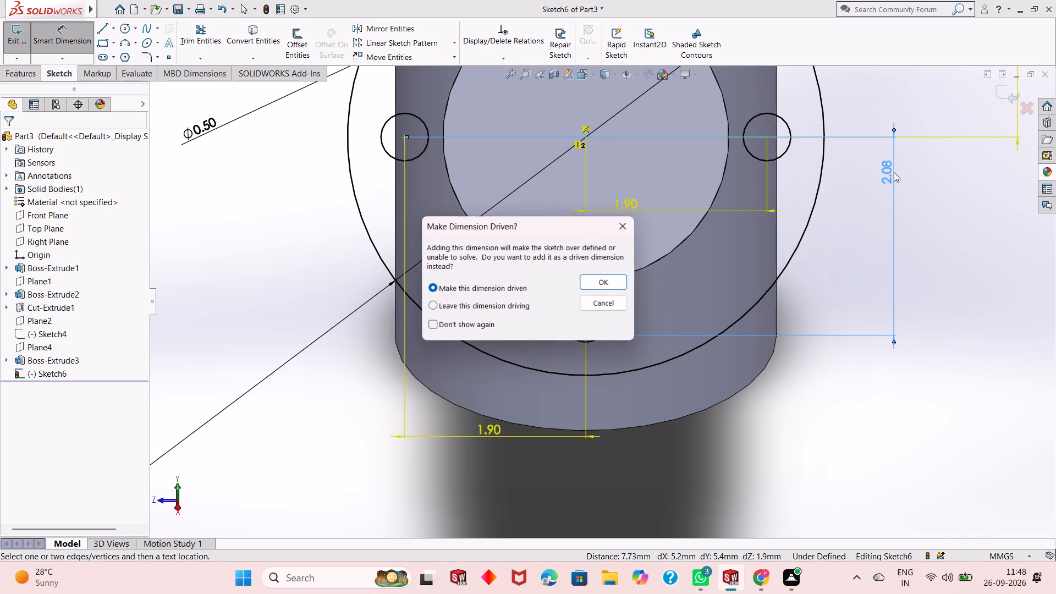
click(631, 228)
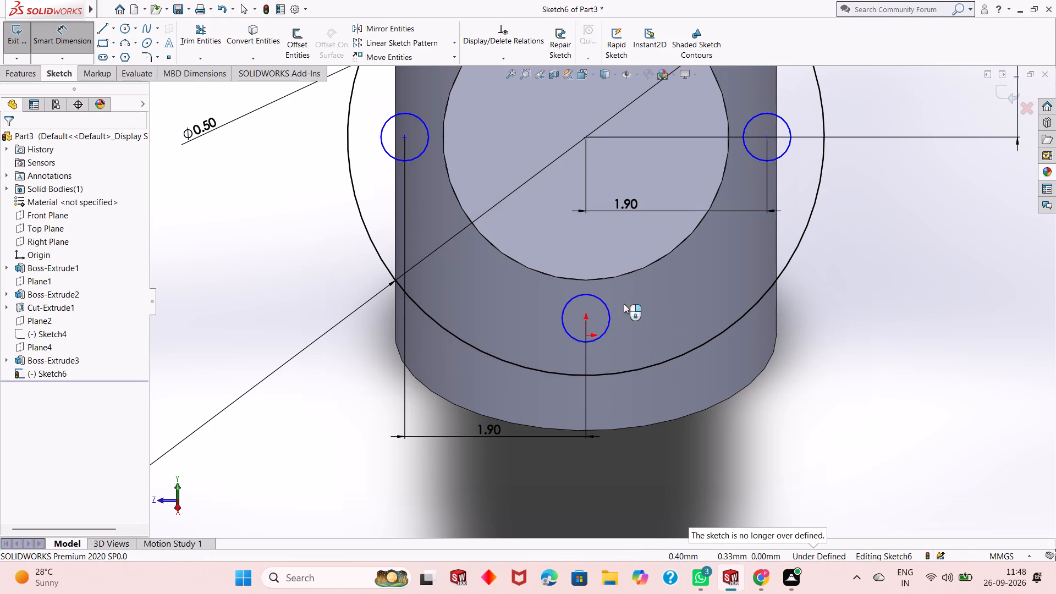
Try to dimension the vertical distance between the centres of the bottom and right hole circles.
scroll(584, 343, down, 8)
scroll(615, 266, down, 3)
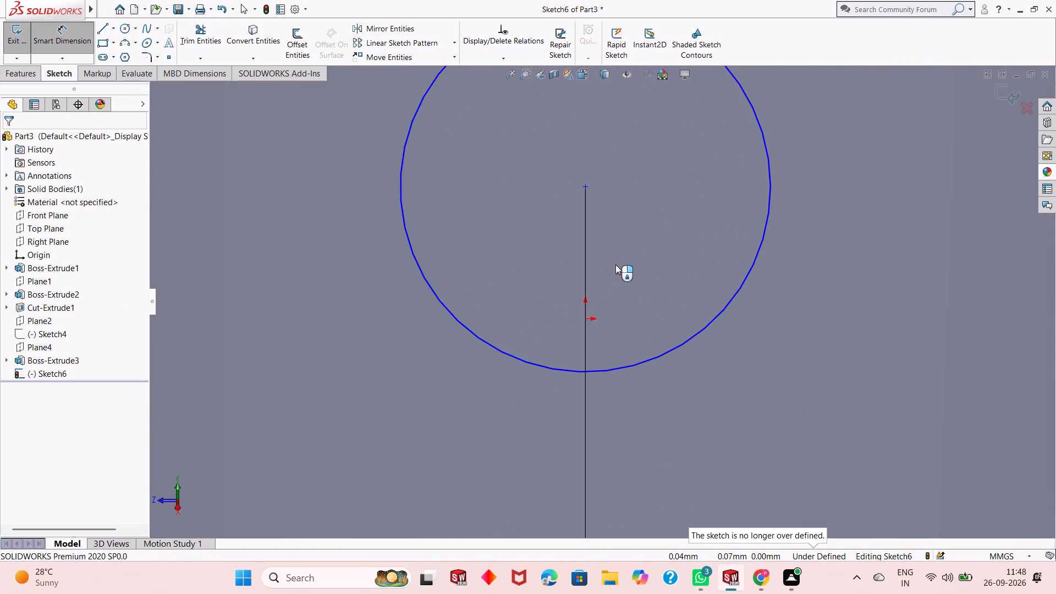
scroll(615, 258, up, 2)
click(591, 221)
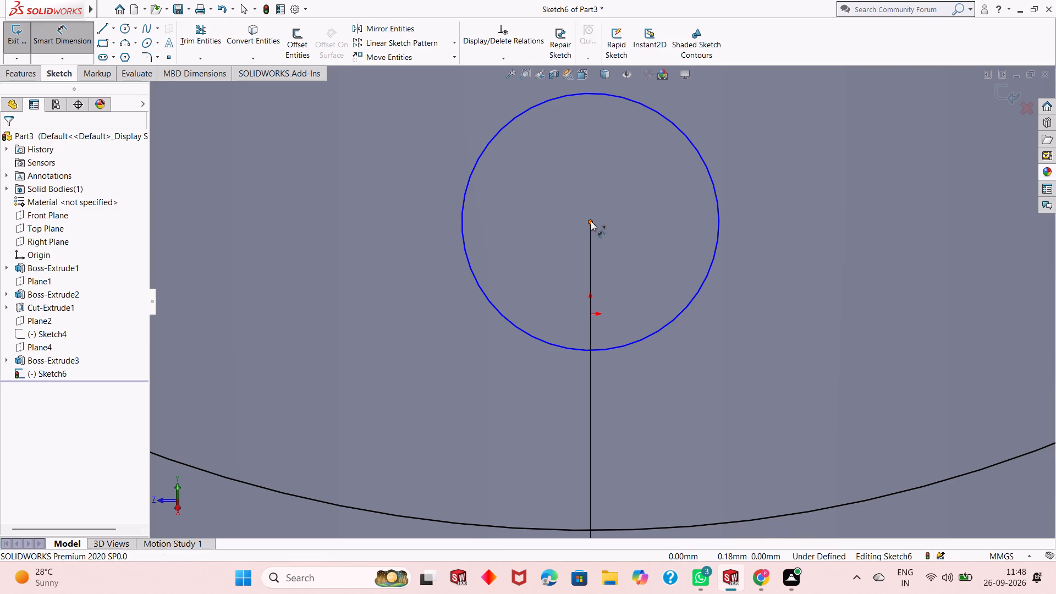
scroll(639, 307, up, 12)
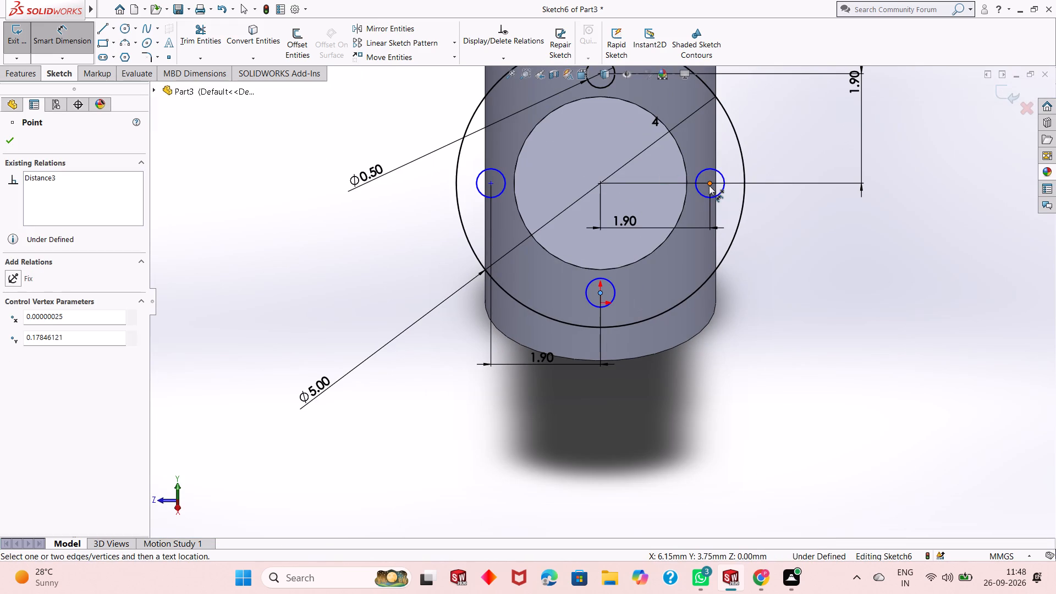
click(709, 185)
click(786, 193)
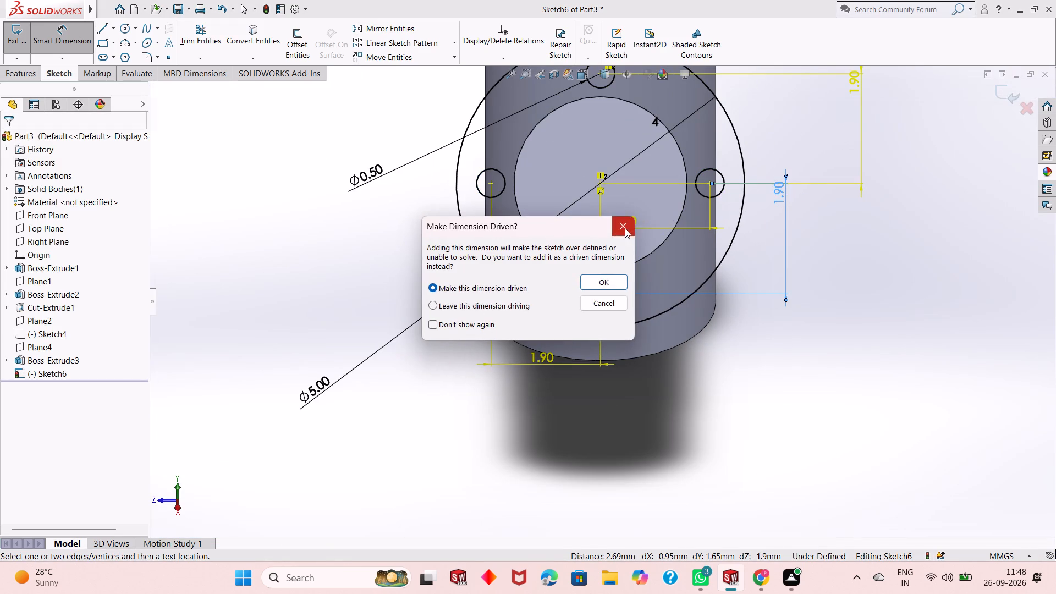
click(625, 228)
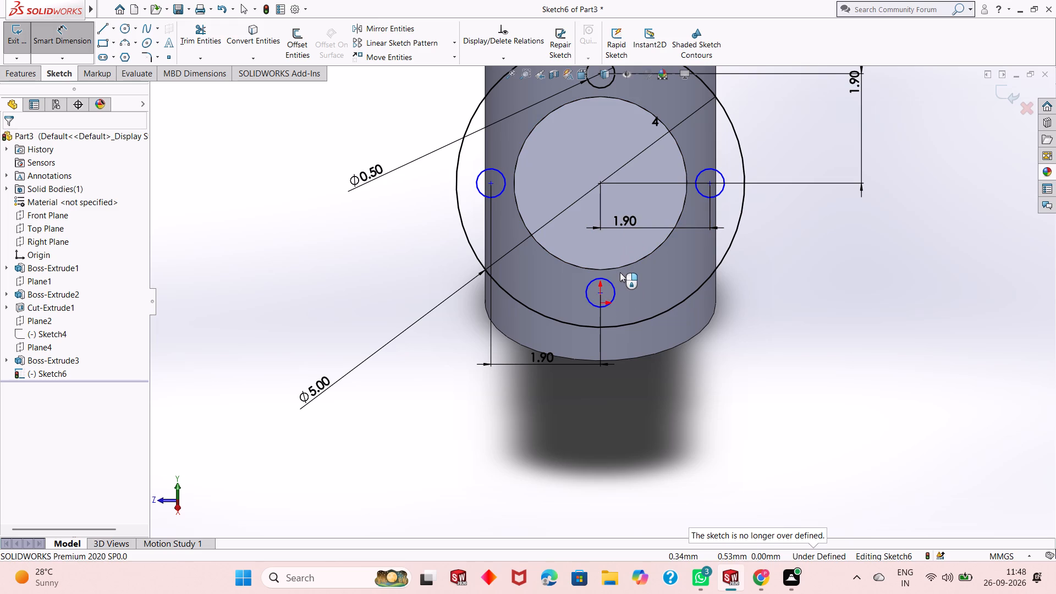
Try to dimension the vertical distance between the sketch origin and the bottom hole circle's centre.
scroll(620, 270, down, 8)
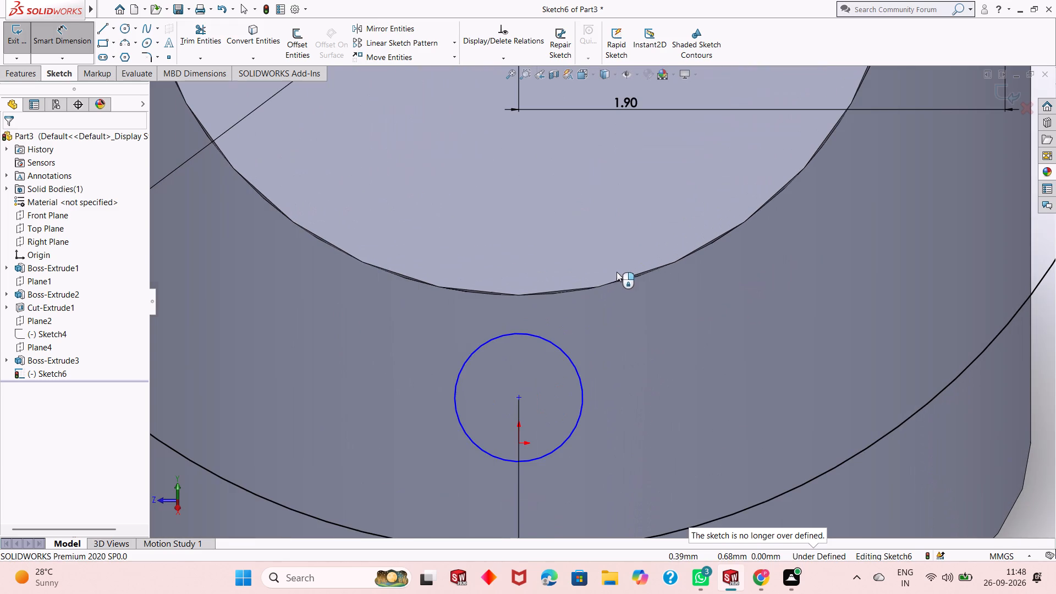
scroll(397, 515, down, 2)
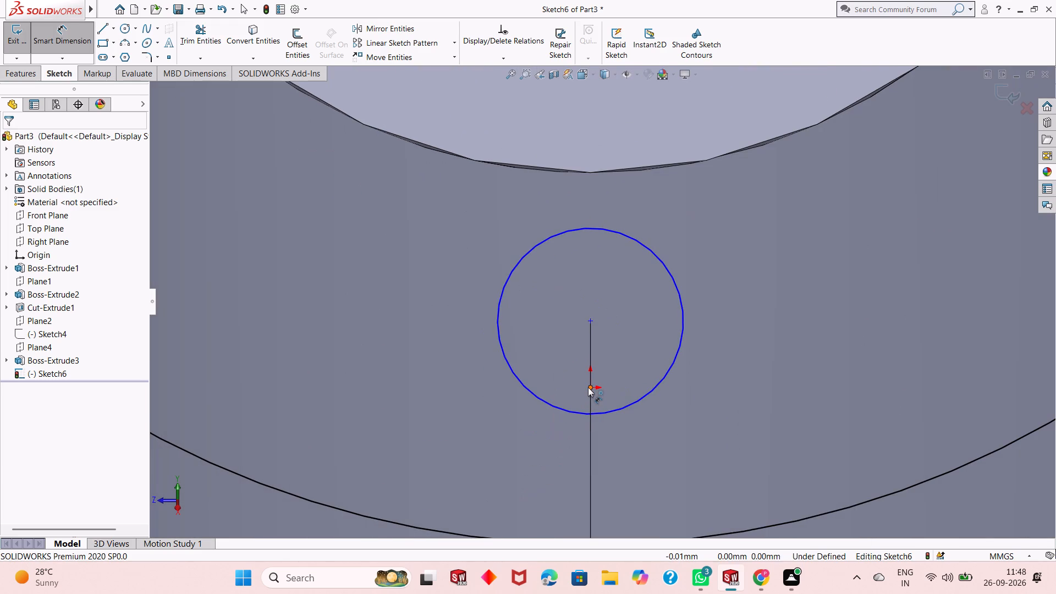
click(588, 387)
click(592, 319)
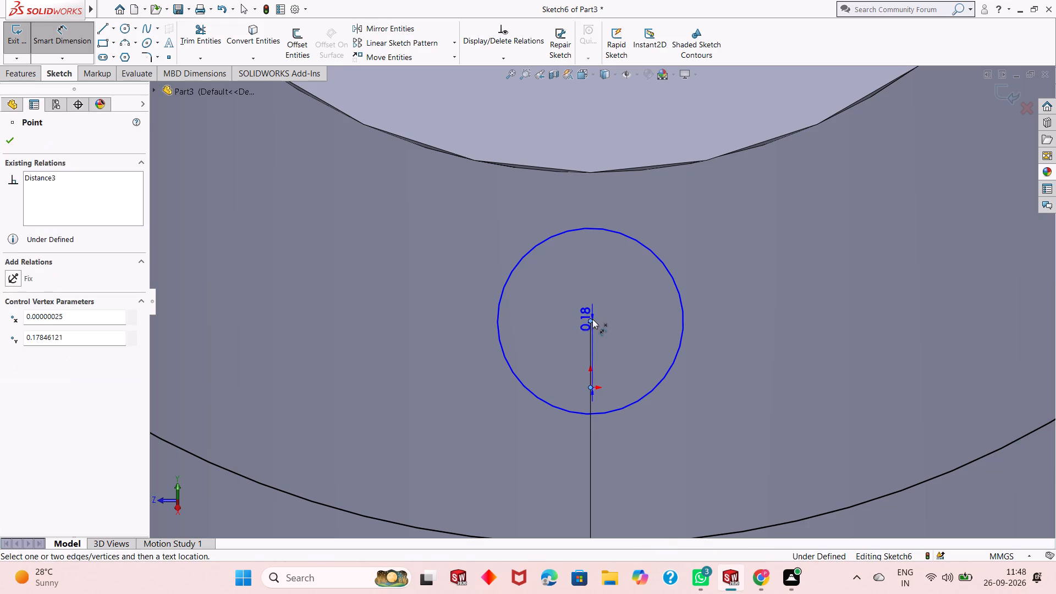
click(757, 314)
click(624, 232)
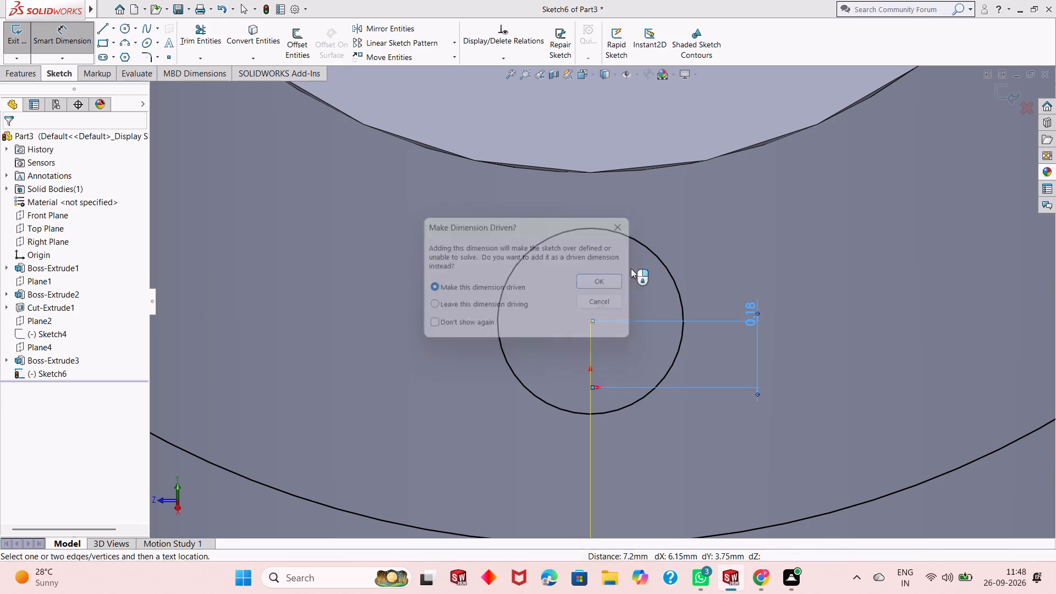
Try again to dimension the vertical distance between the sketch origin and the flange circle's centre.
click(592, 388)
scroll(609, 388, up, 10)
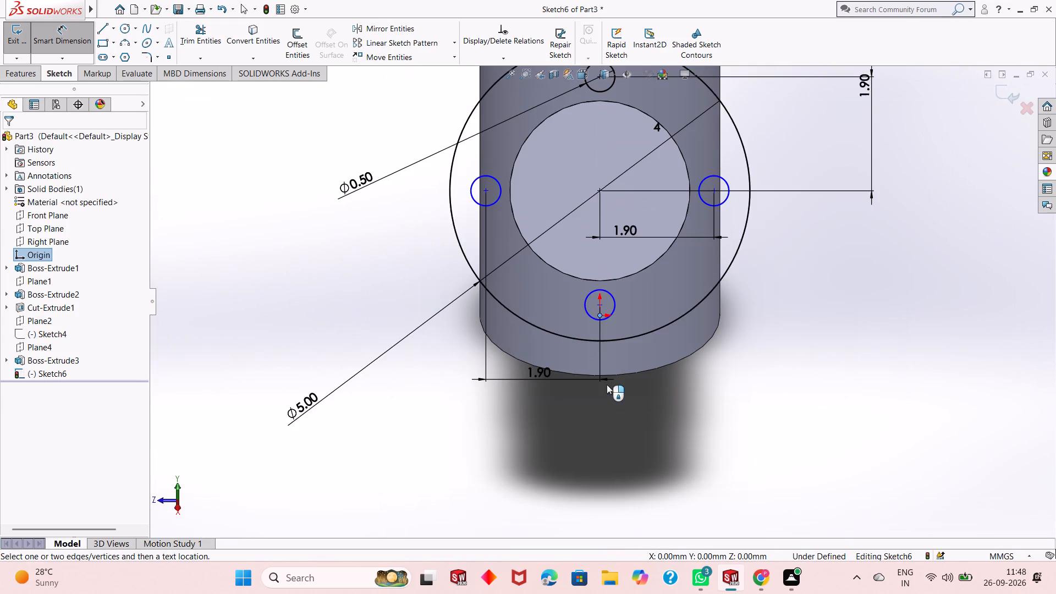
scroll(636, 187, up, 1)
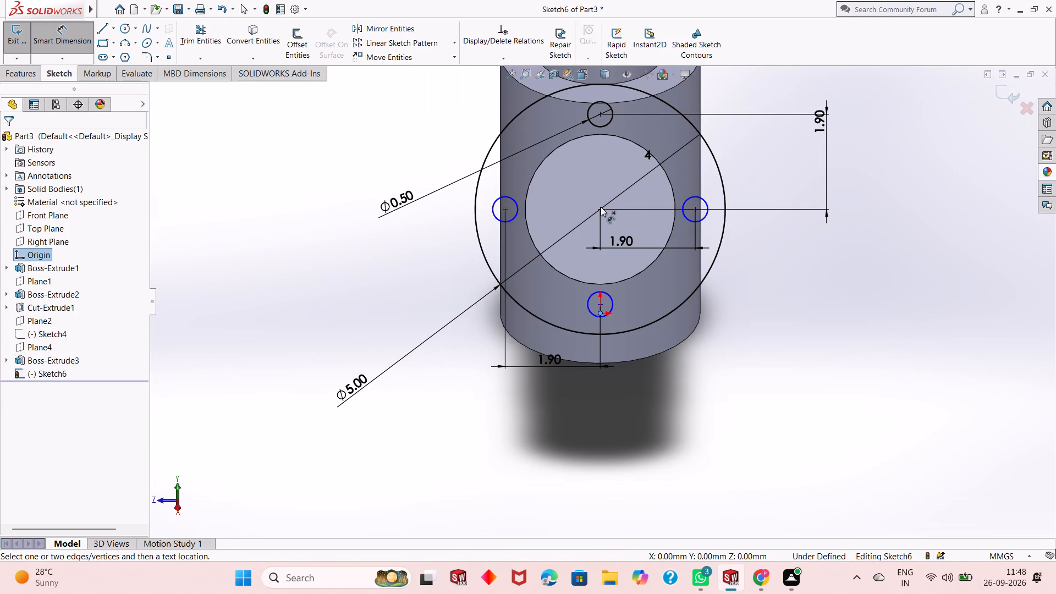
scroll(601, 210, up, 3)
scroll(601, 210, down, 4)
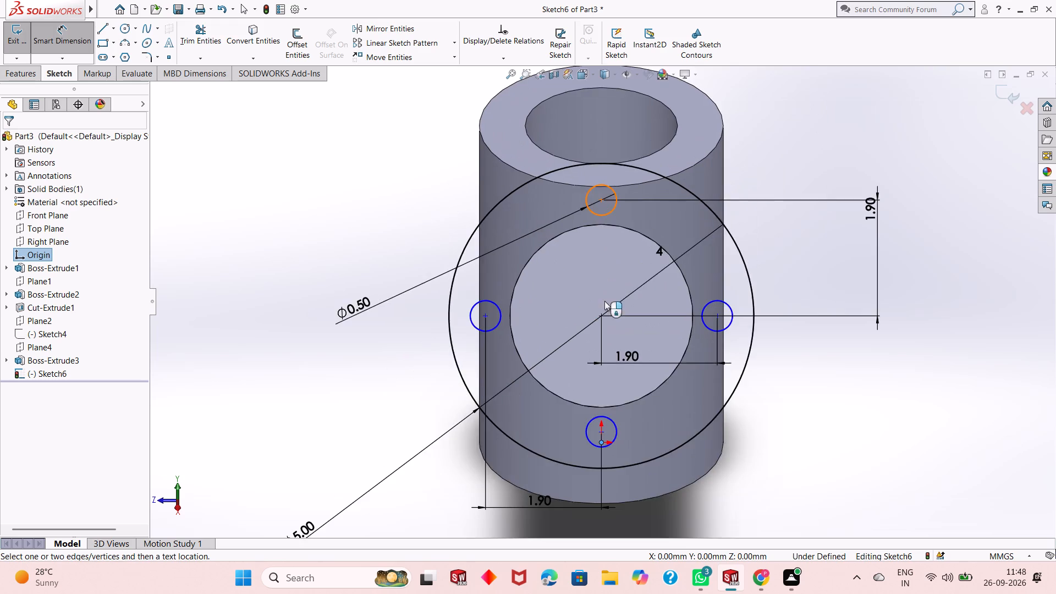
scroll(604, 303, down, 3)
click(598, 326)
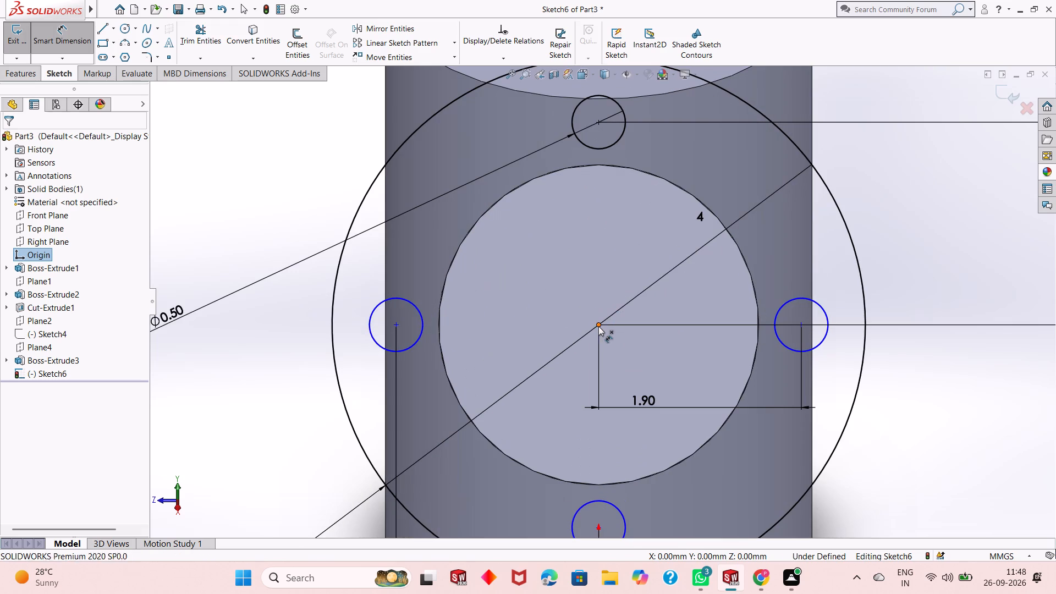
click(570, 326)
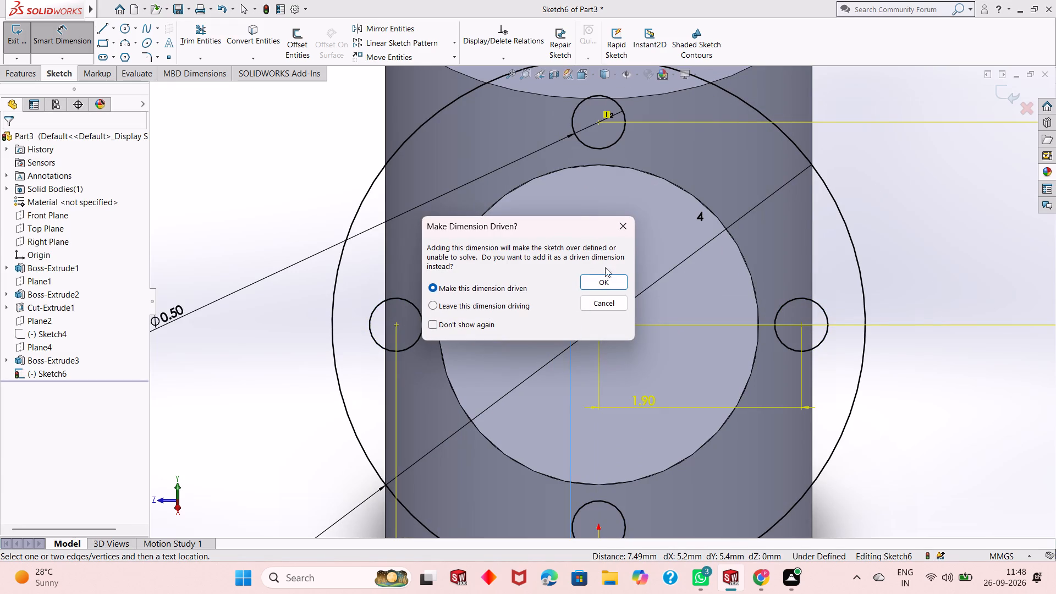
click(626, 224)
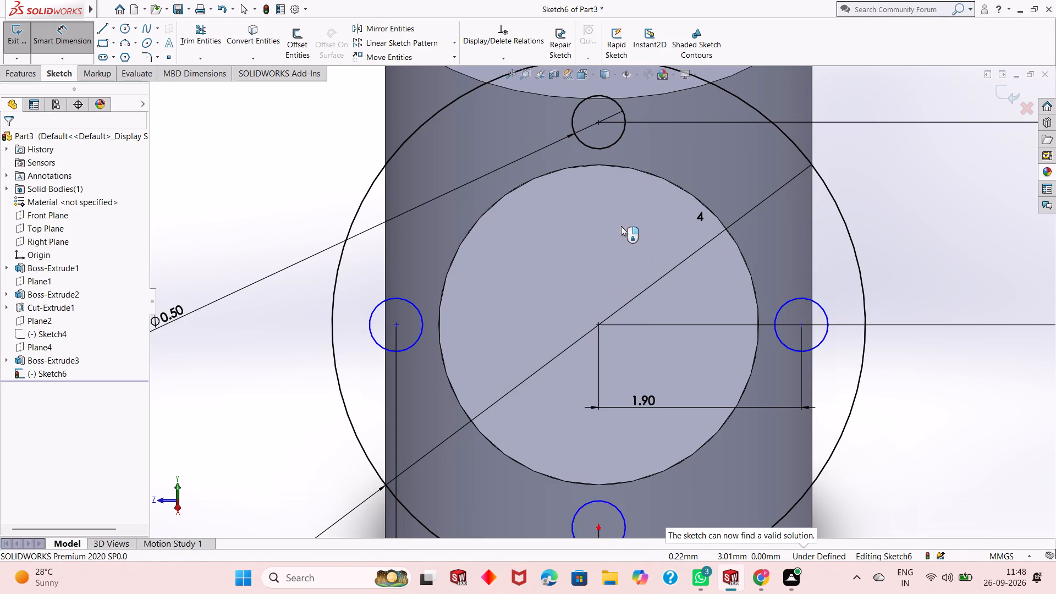
Undo the last sketch change and delete the 1.90 mm horizontal dimension between the flange centre and the right hole circle.
key(ctrl+z)
scroll(587, 322, up, 4)
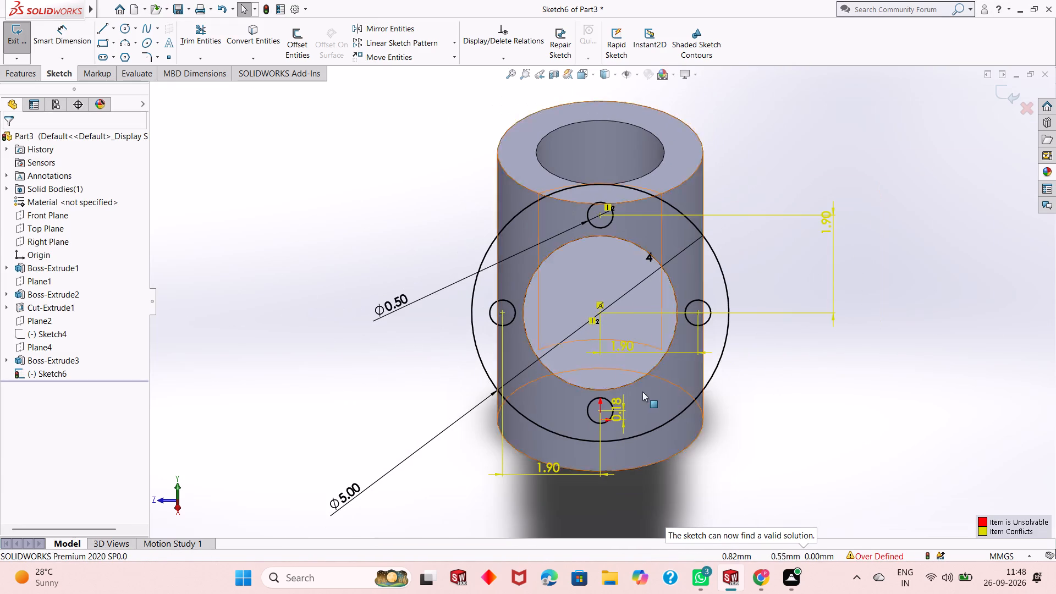
scroll(643, 398, down, 1)
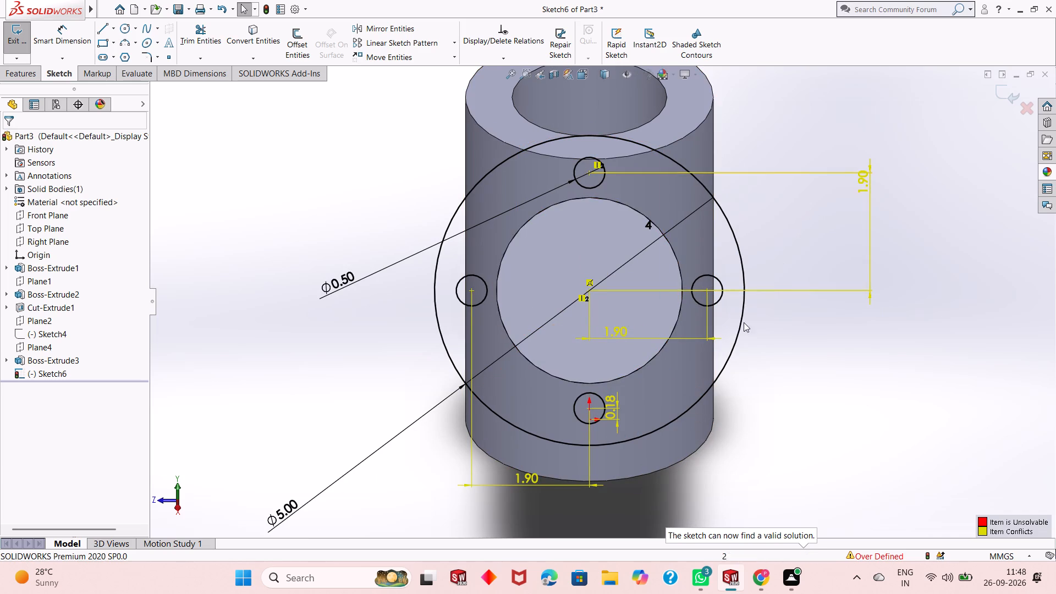
right_click(624, 340)
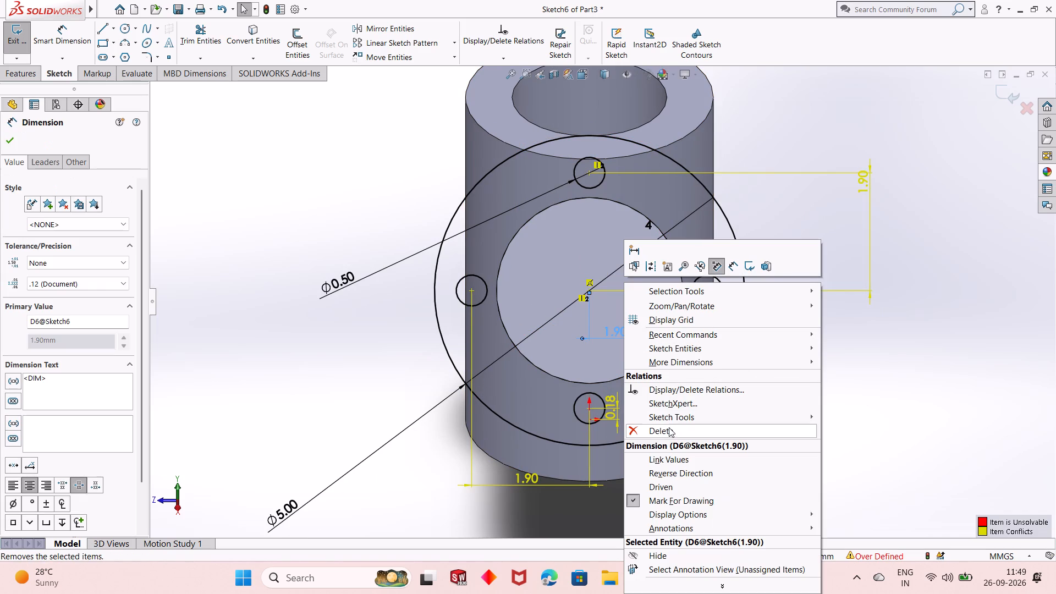
click(669, 435)
click(761, 370)
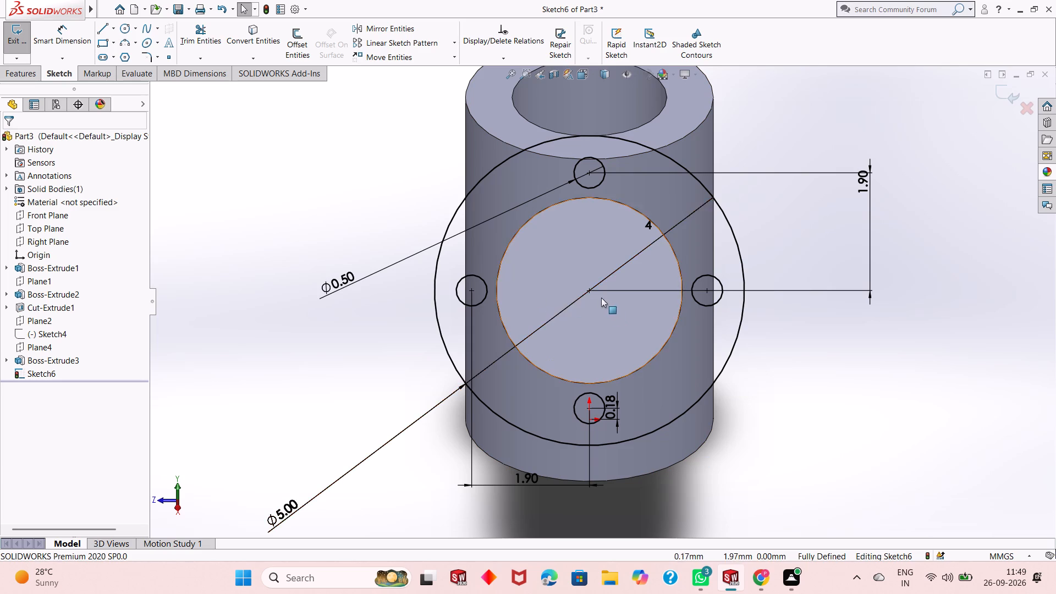
Extrude the flange sketch with its four holes as a blind boss 0.60 mm thick, merged with the branch.
scroll(608, 307, up, 2)
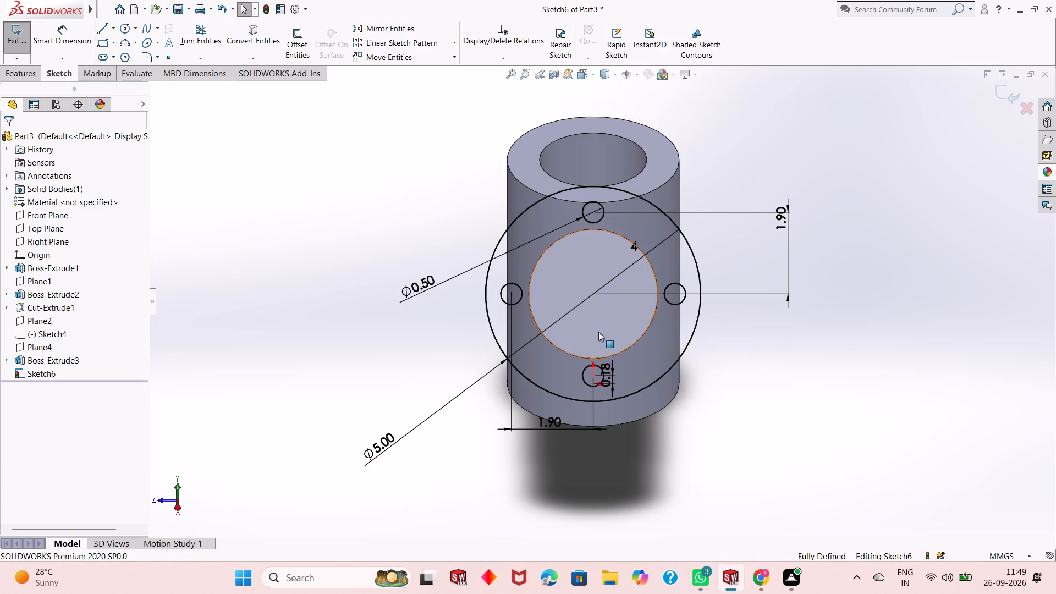
scroll(629, 328, up, 2)
scroll(604, 279, down, 2)
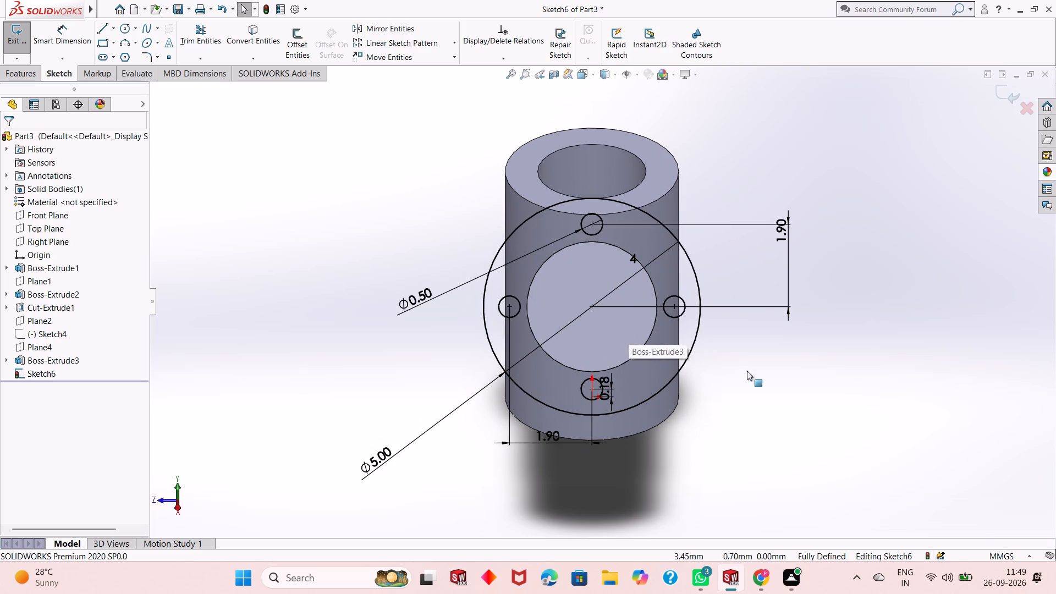
click(756, 365)
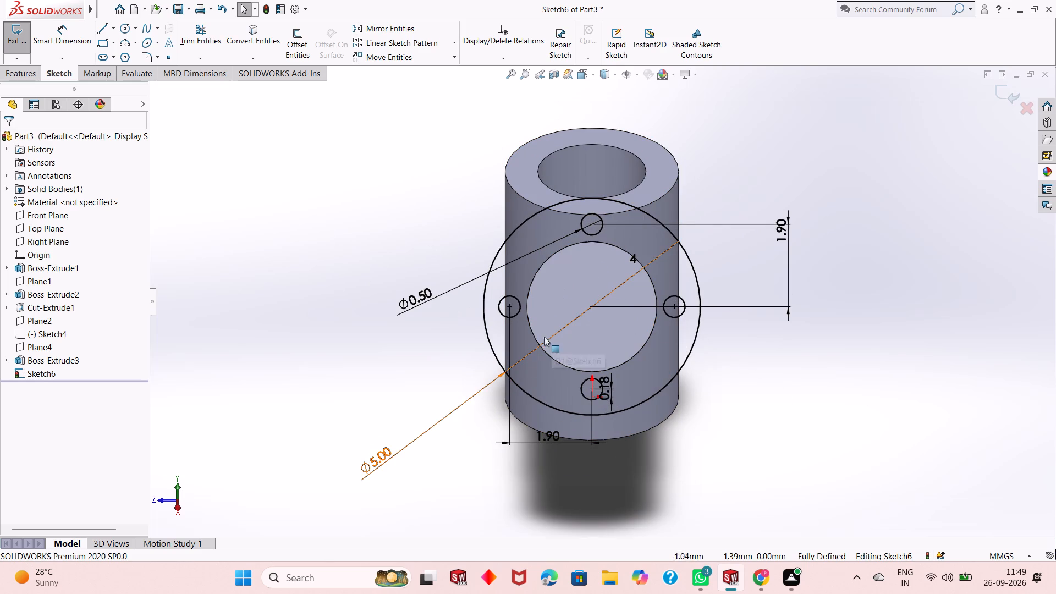
click(23, 77)
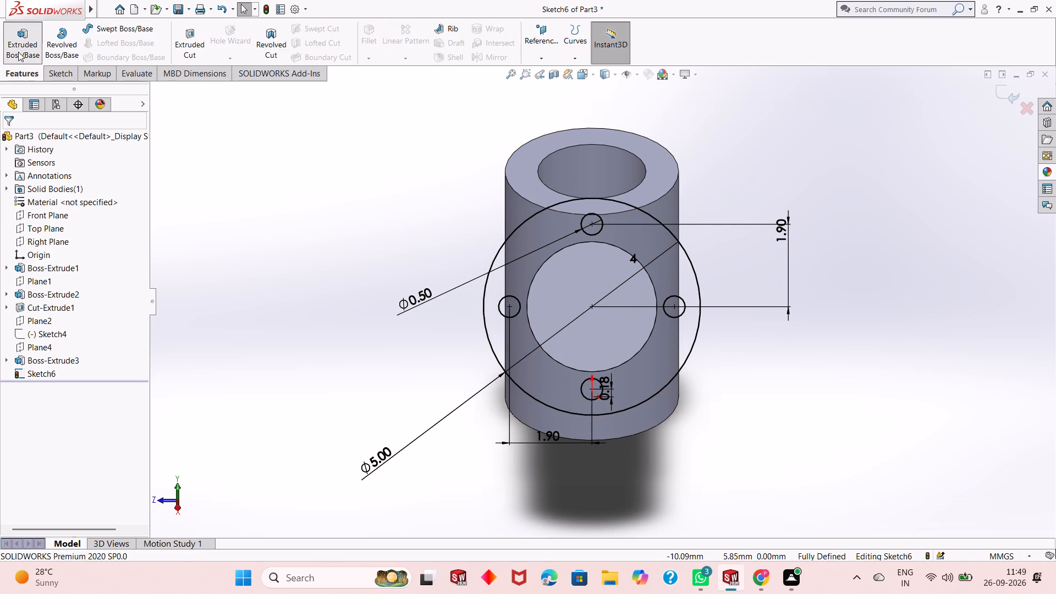
click(18, 52)
middle_drag(599, 360, 668, 338)
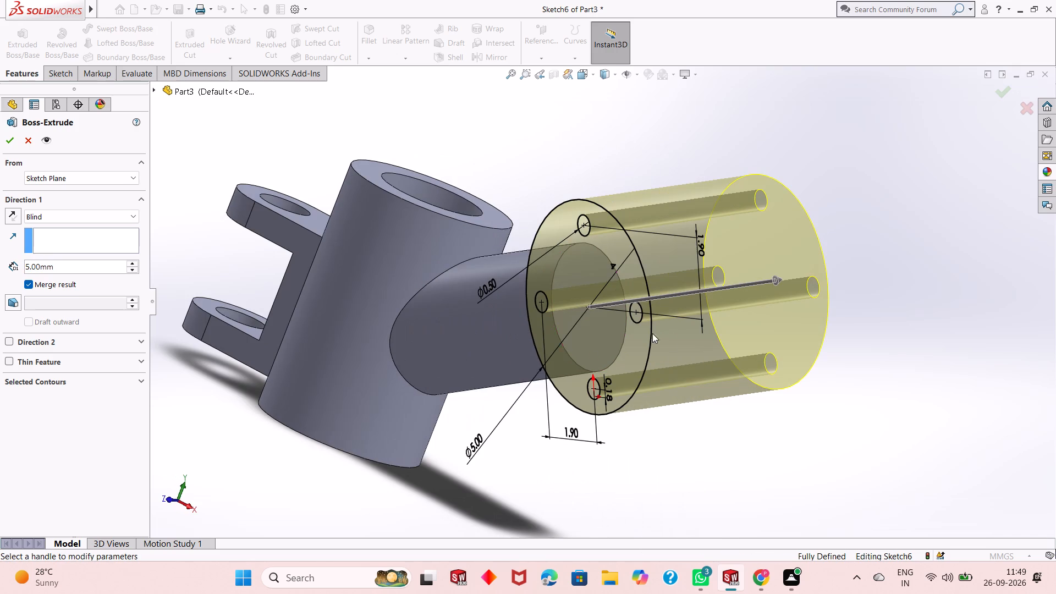
double_click(88, 268)
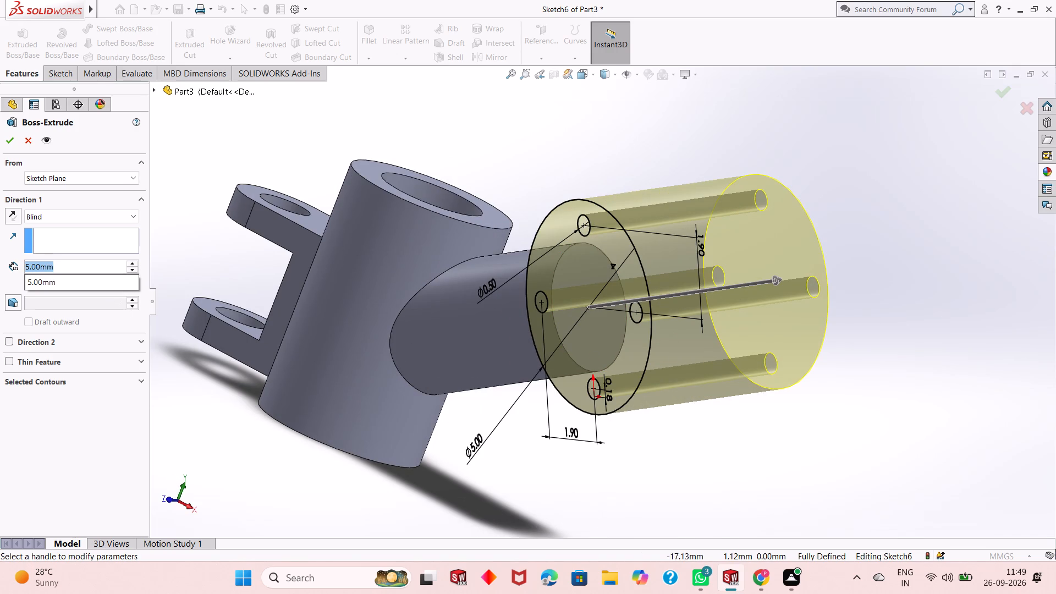
text(0.60)
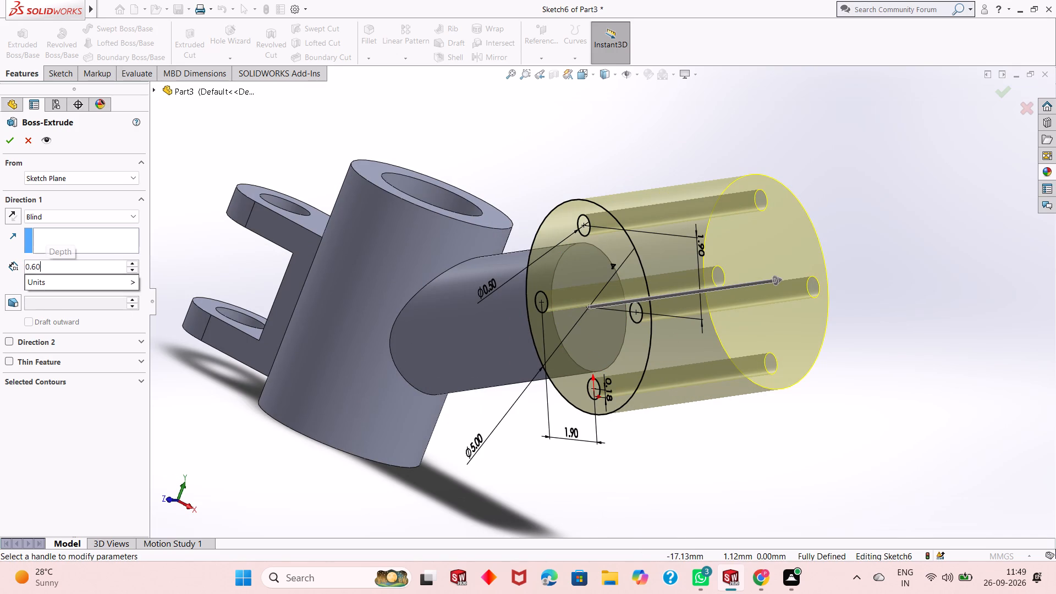
key(Return)
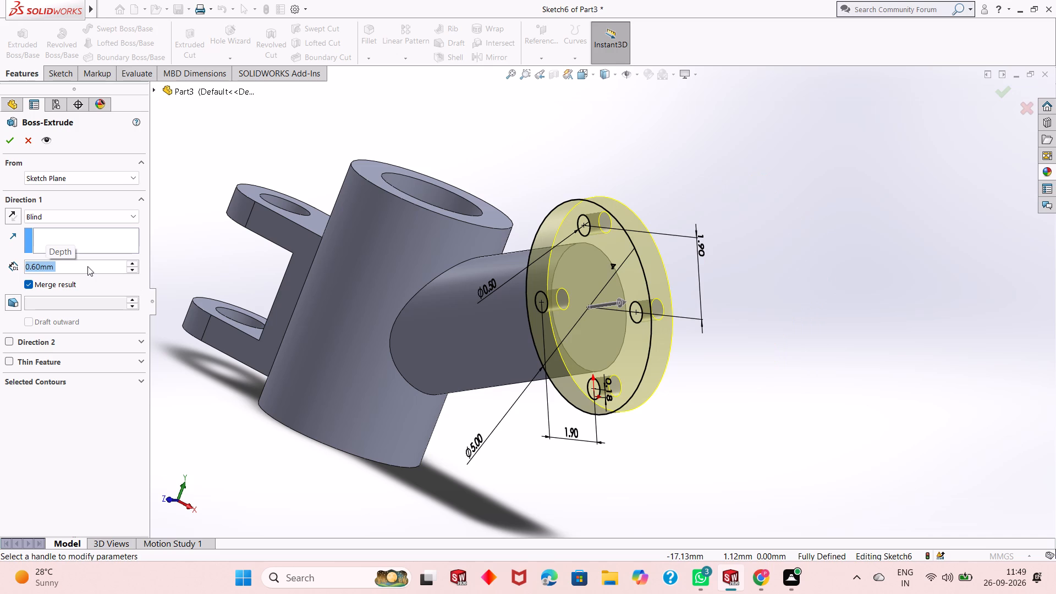
click(10, 146)
scroll(512, 365, up, 2)
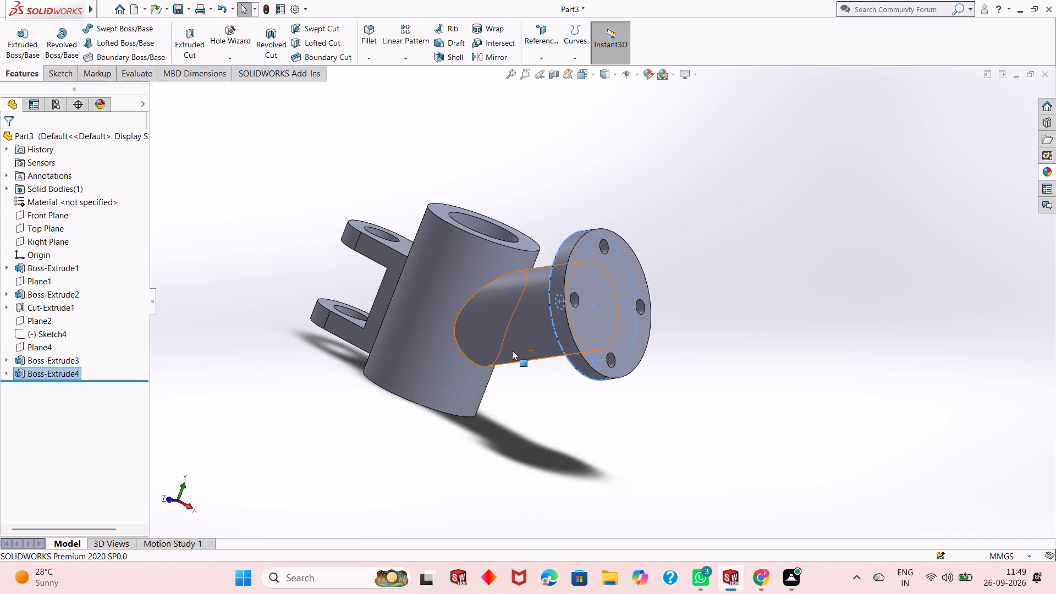
click(697, 351)
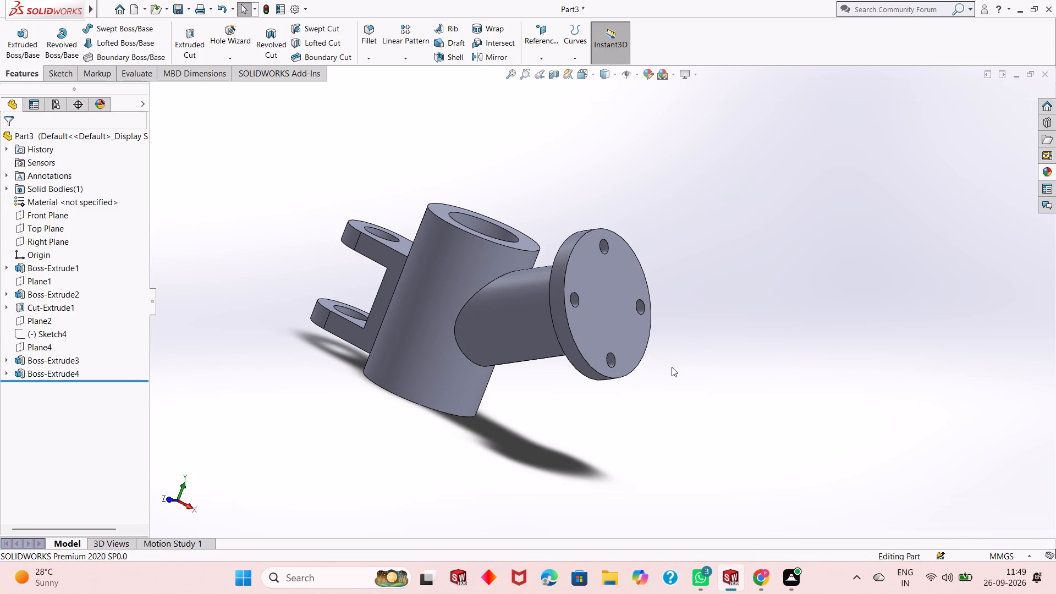
Start a sketch on the flange's outer face and draw a circle about 2.08 mm in diameter at its centre.
click(615, 316)
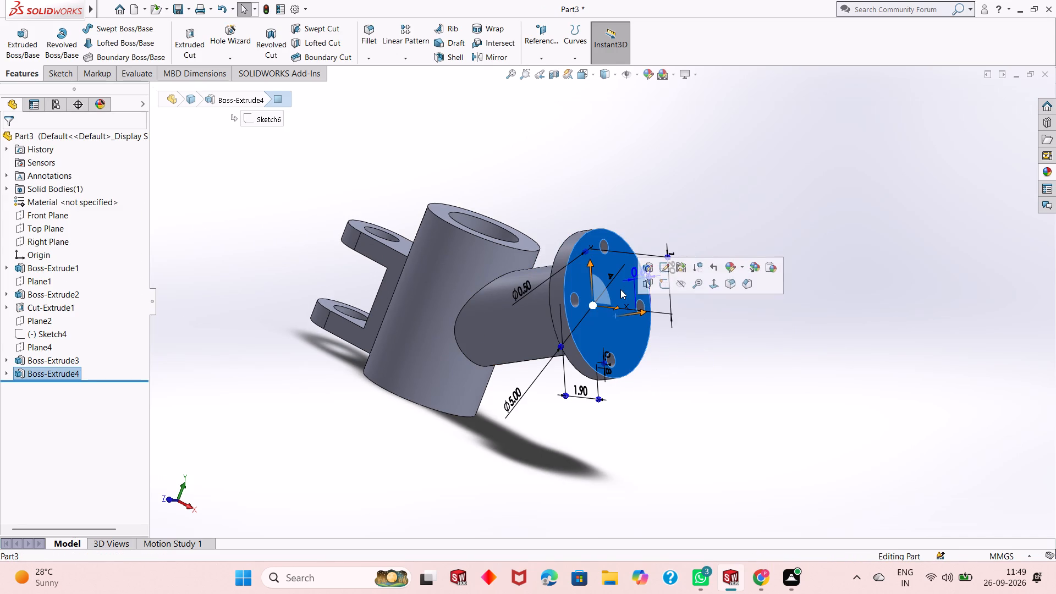
click(662, 277)
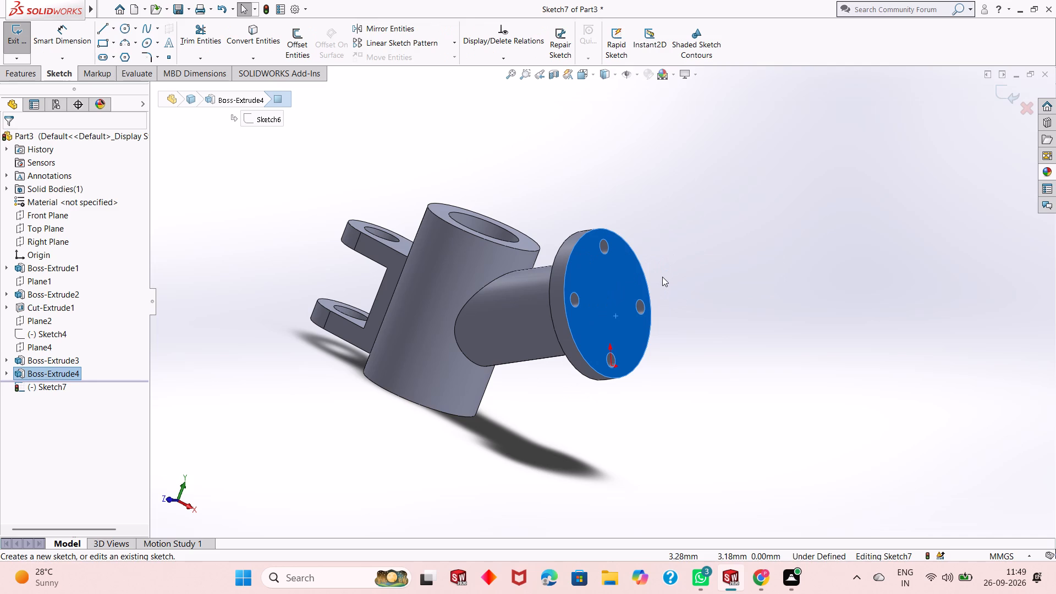
key(ctrl+8)
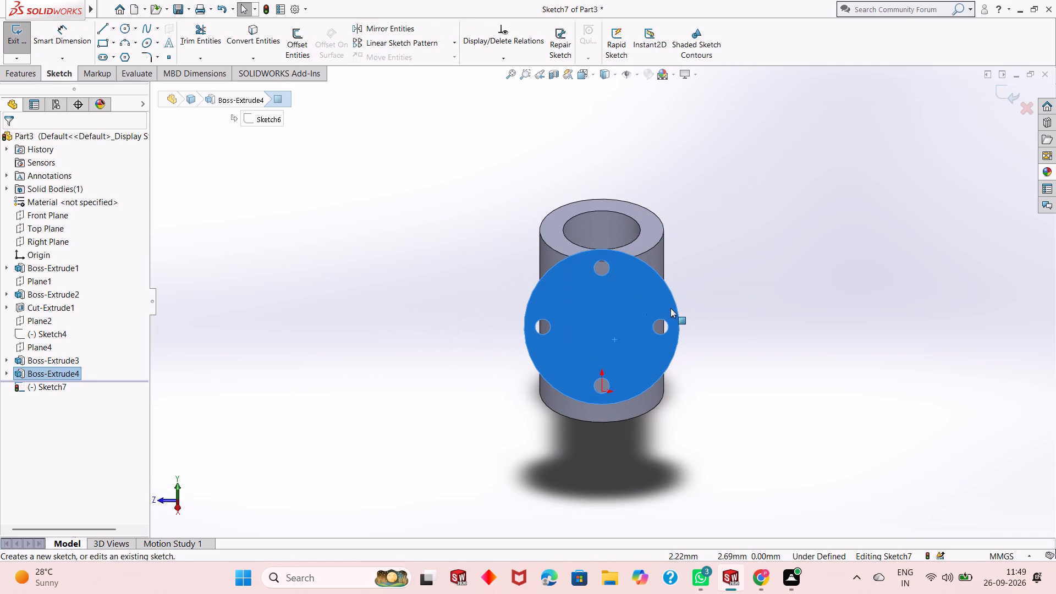
click(748, 361)
scroll(639, 344, down, 2)
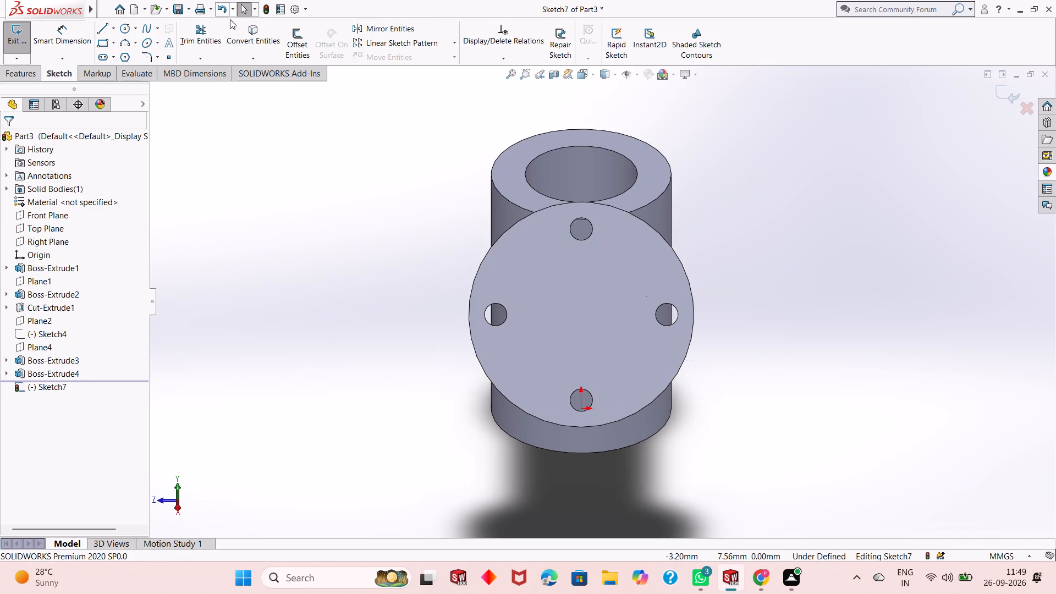
click(126, 29)
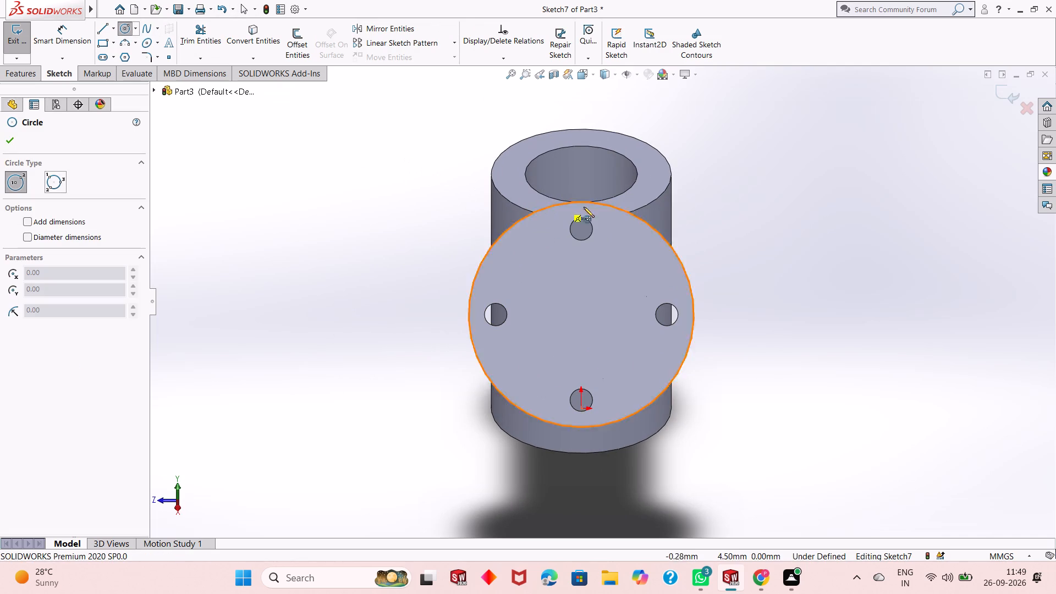
click(581, 314)
click(601, 272)
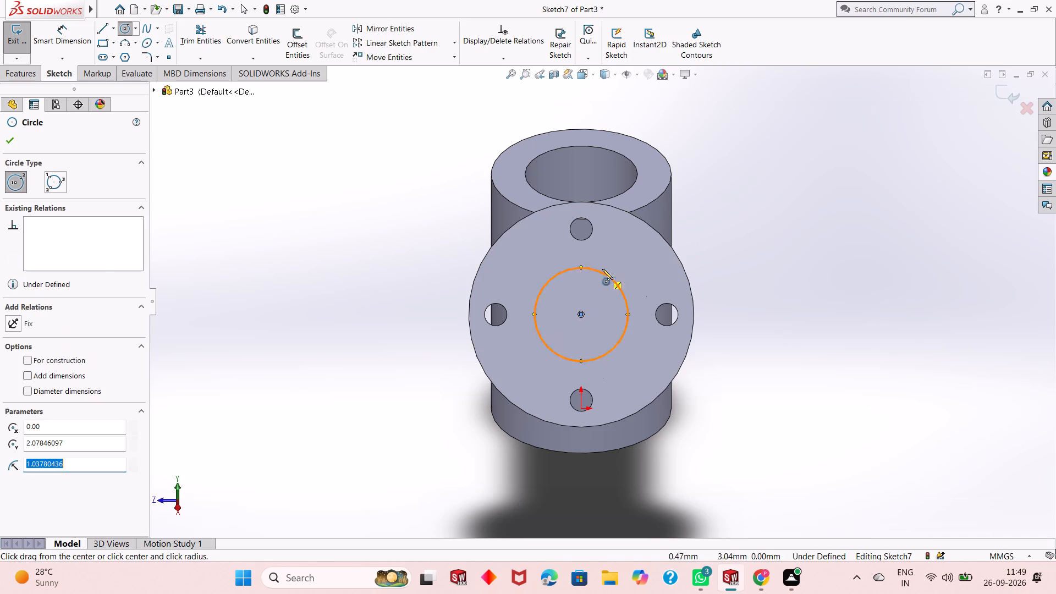
right_click(315, 217)
click(352, 225)
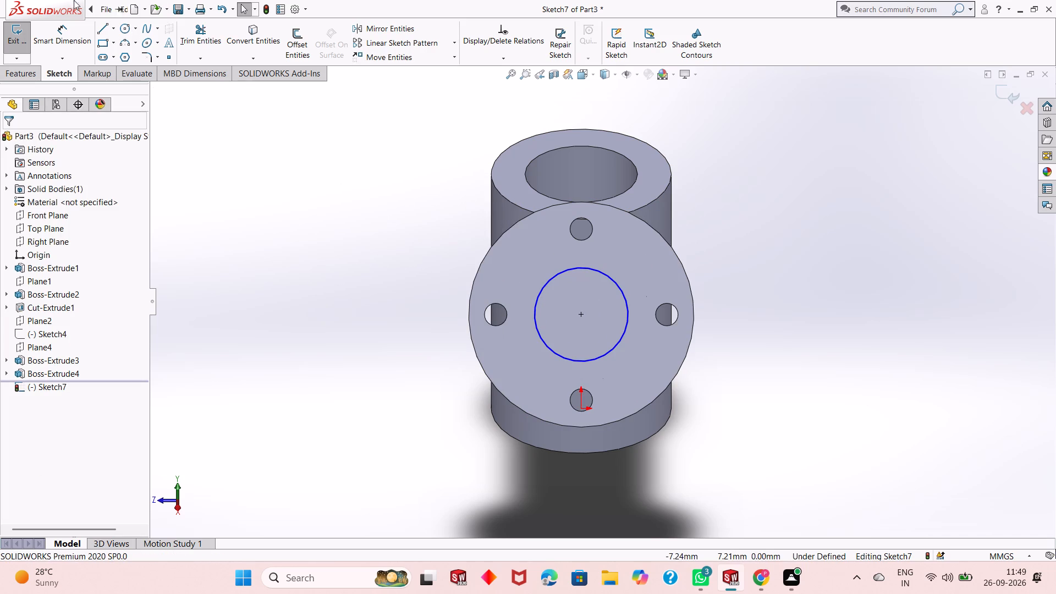
Dimension the central circle on the flange face to a diameter of 1.90 mm.
click(53, 35)
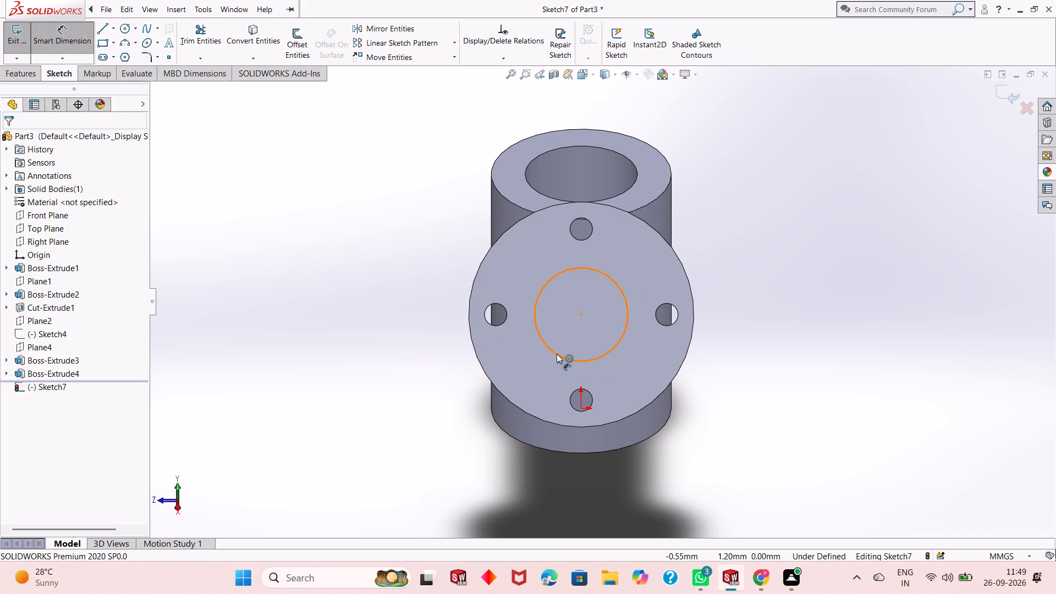
click(557, 354)
click(386, 444)
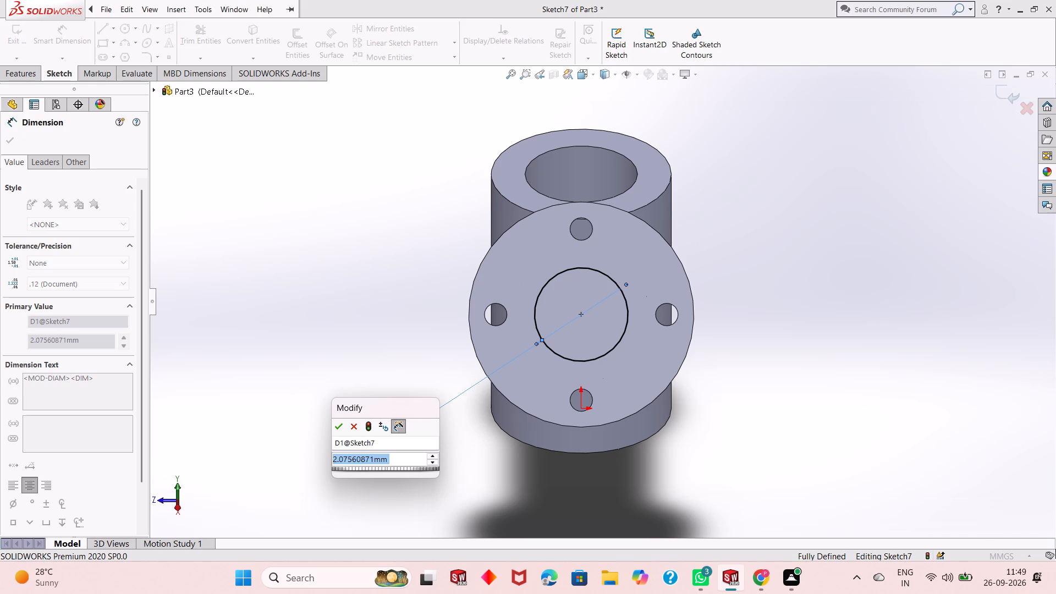
text(1.90)
key(Return)
right_click(267, 227)
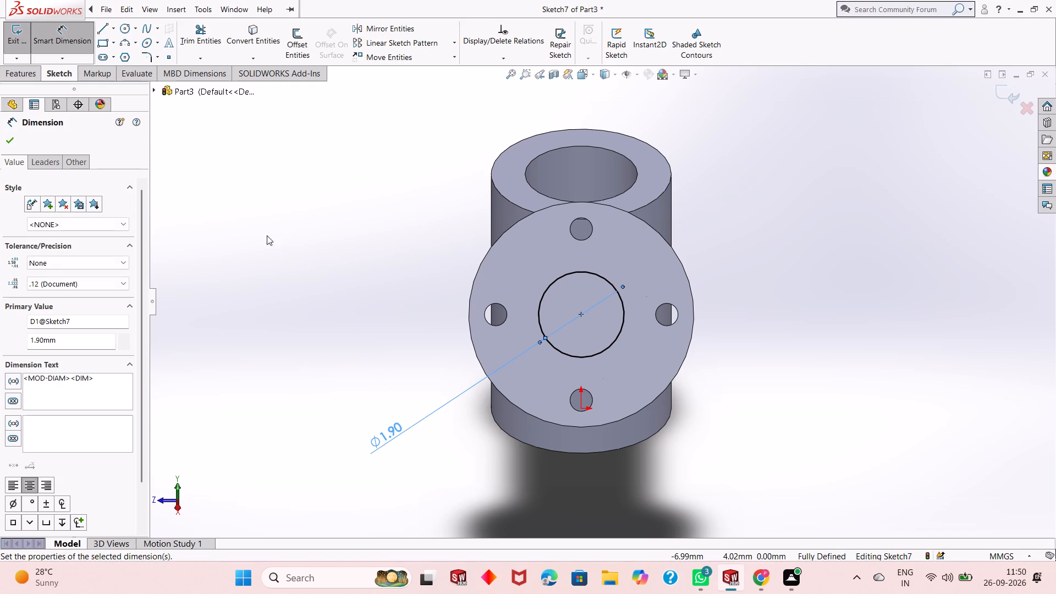
click(285, 260)
Cut-extrude the 1.90 mm circle from the flange face through the branch into the cylinder bore, using the Up To Next end condition.
click(21, 76)
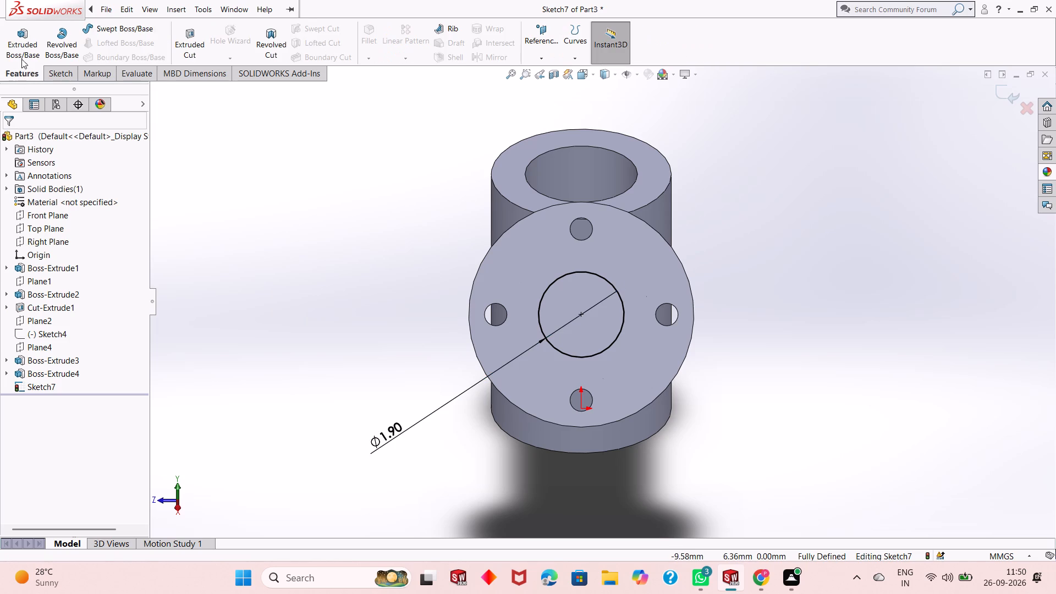
click(195, 40)
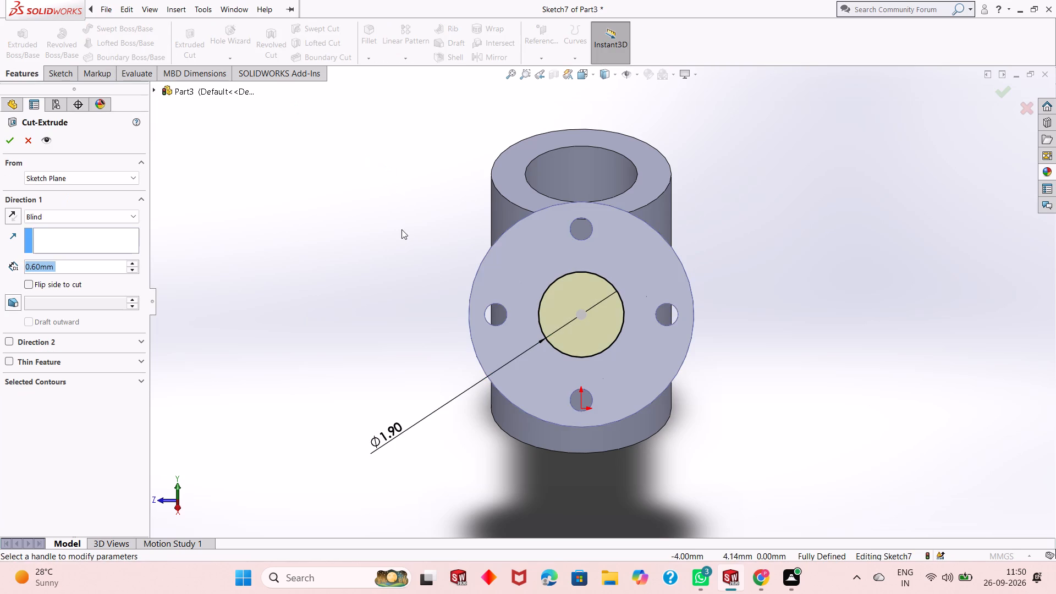
middle_drag(448, 272, 548, 250)
scroll(552, 263, up, 4)
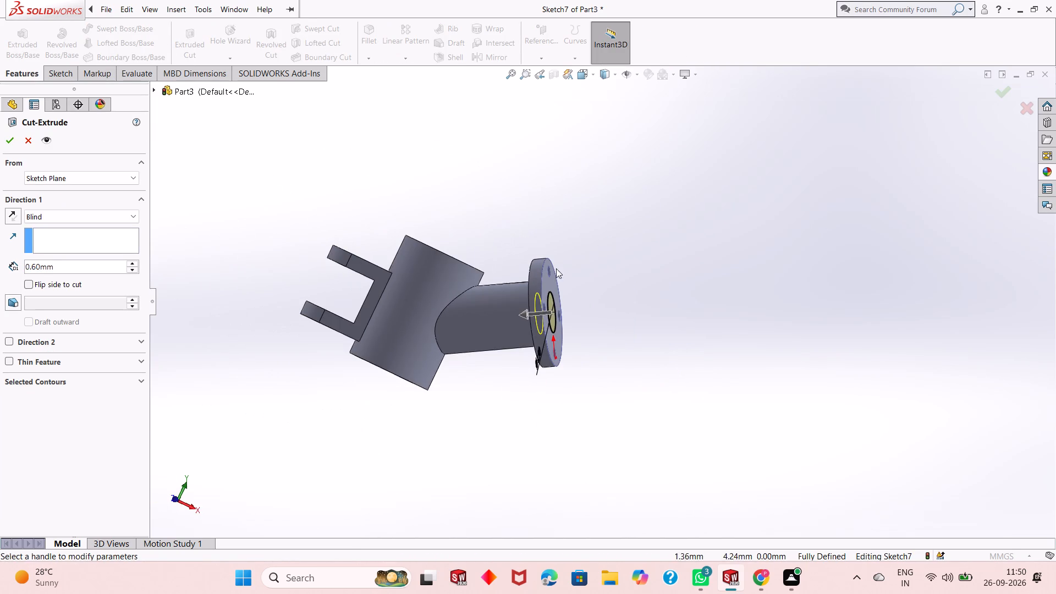
scroll(384, 295, down, 2)
middle_drag(580, 336, 587, 218)
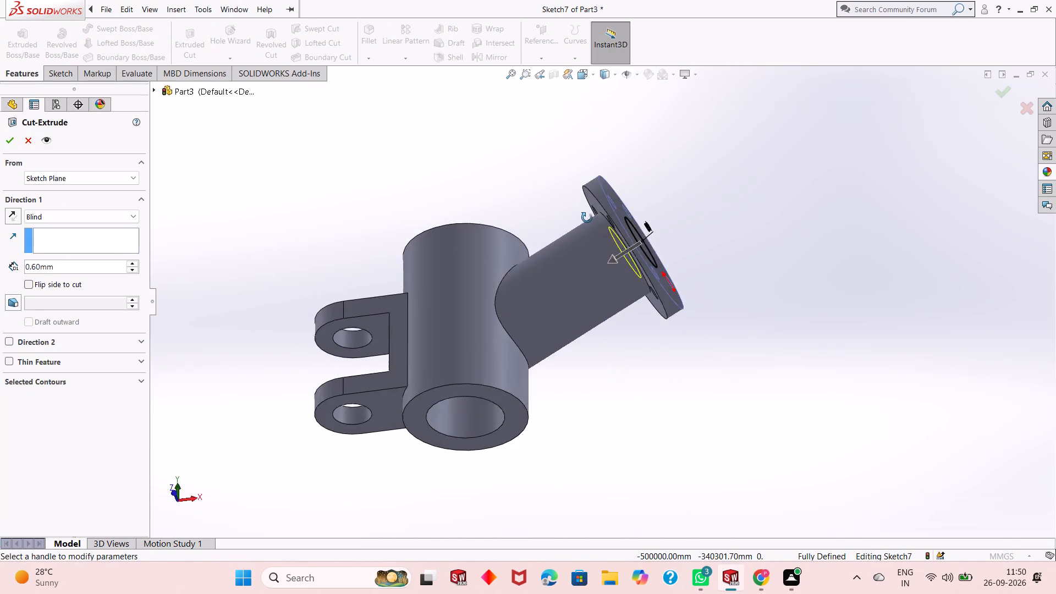
middle_drag(587, 218, 577, 319)
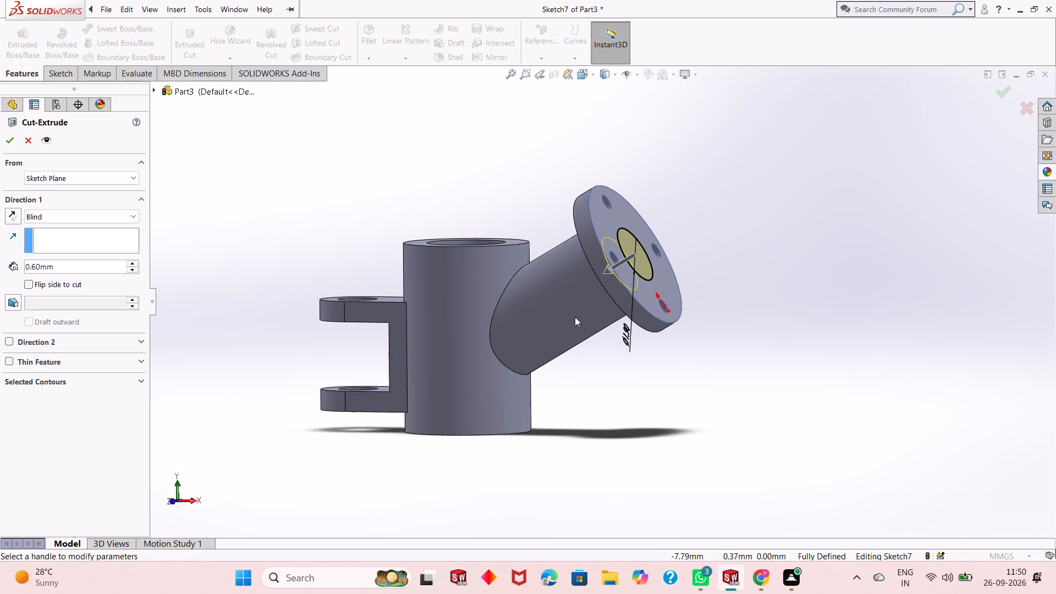
middle_drag(533, 332, 561, 376)
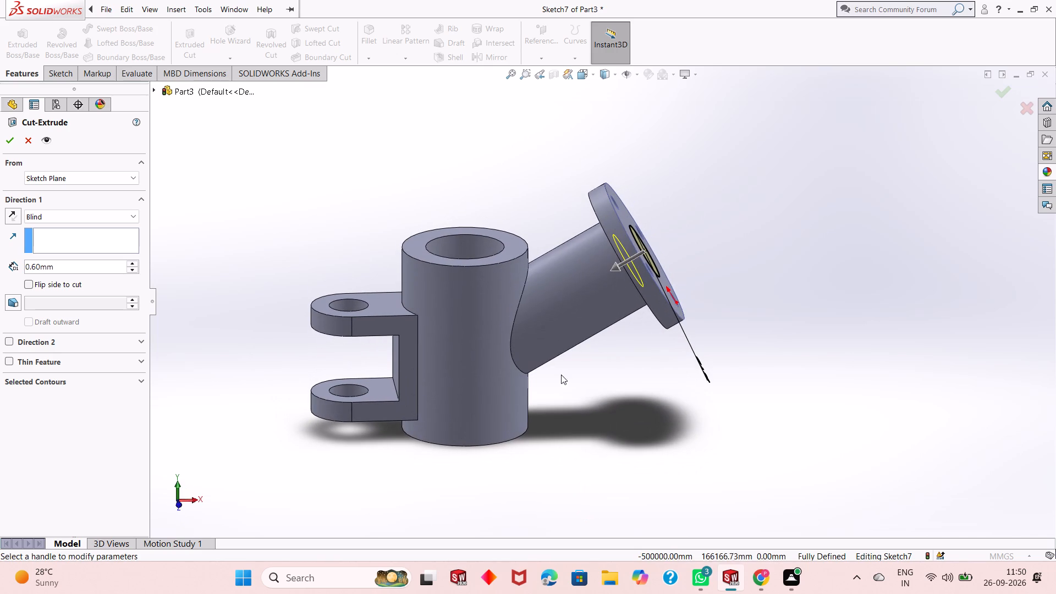
click(55, 214)
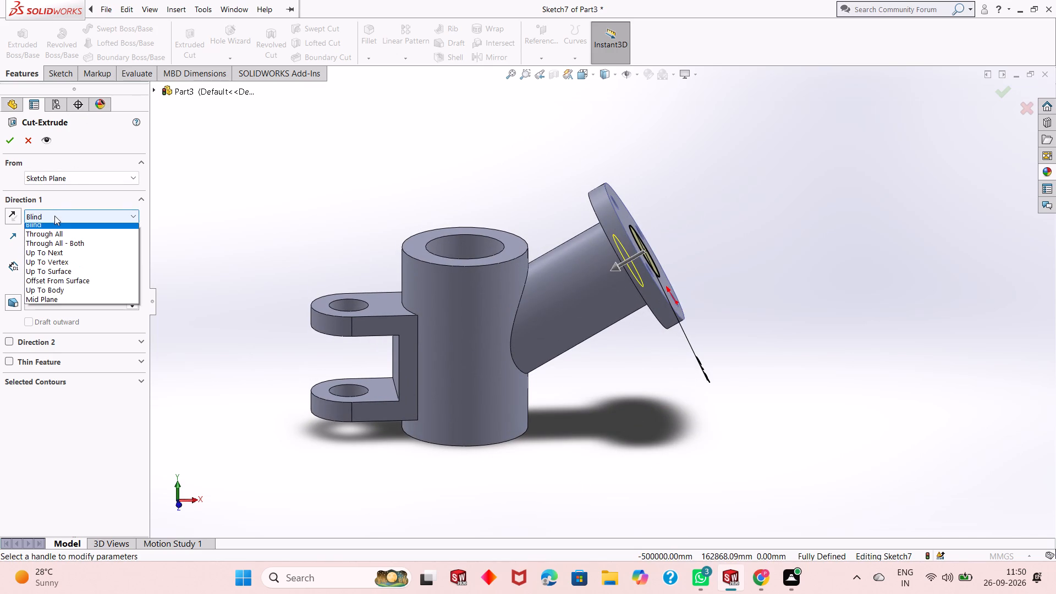
click(58, 233)
middle_drag(534, 254, 485, 459)
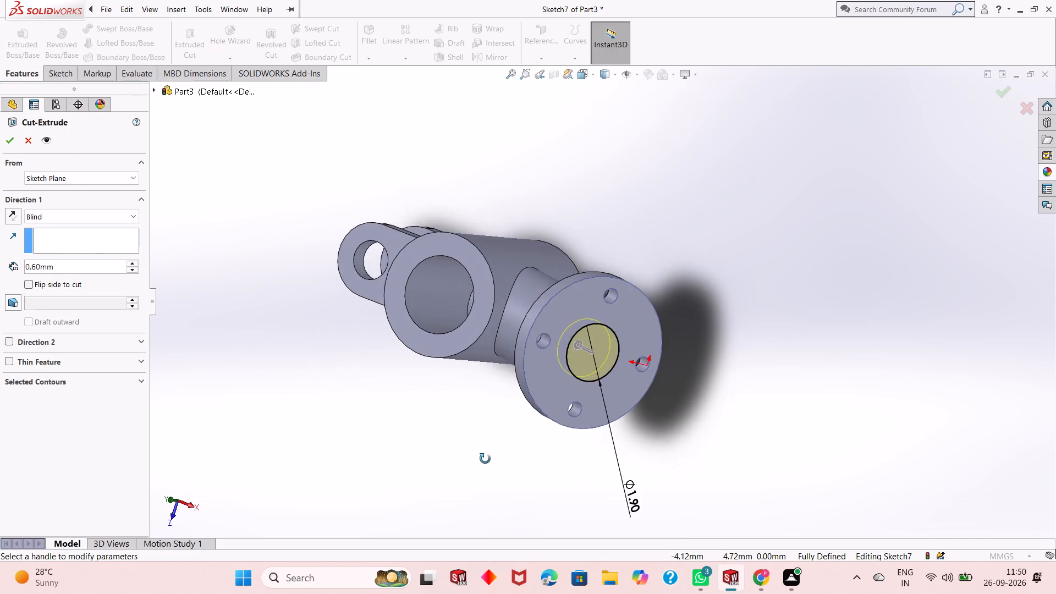
middle_drag(485, 459, 527, 459)
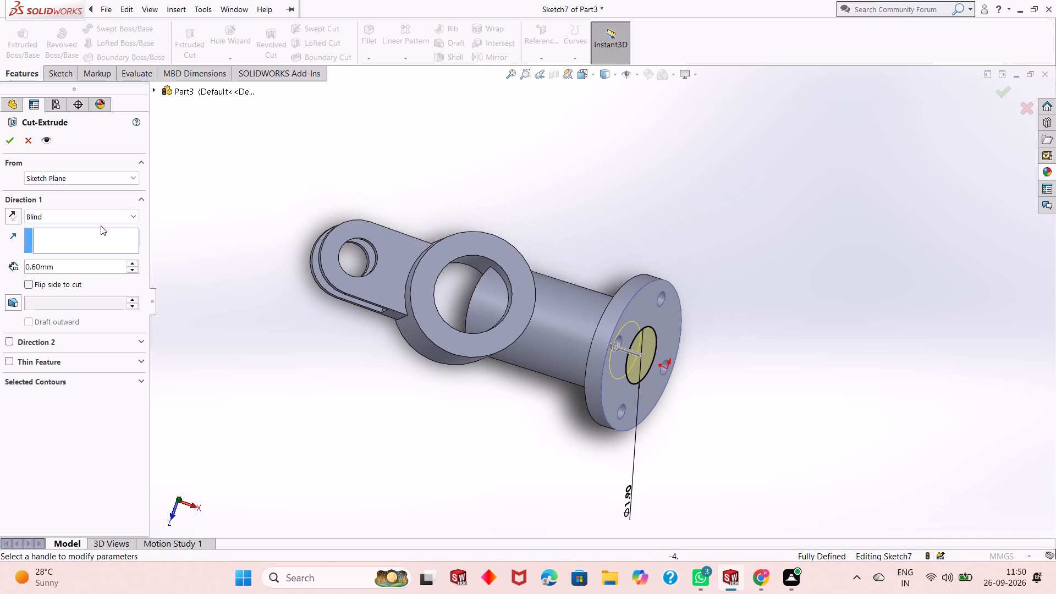
click(101, 226)
click(101, 219)
click(97, 232)
click(97, 217)
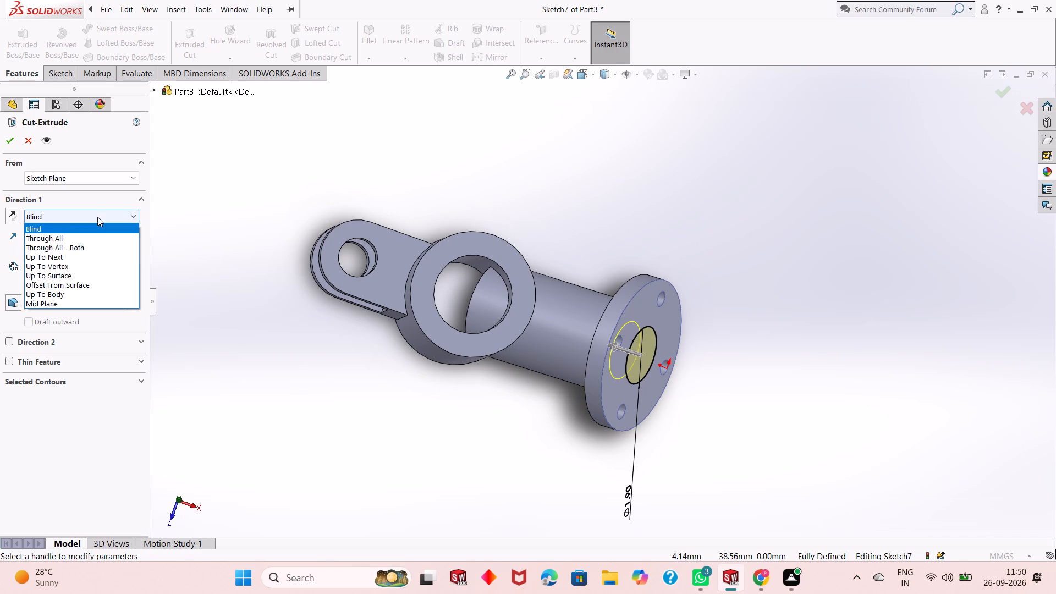
click(98, 236)
click(104, 211)
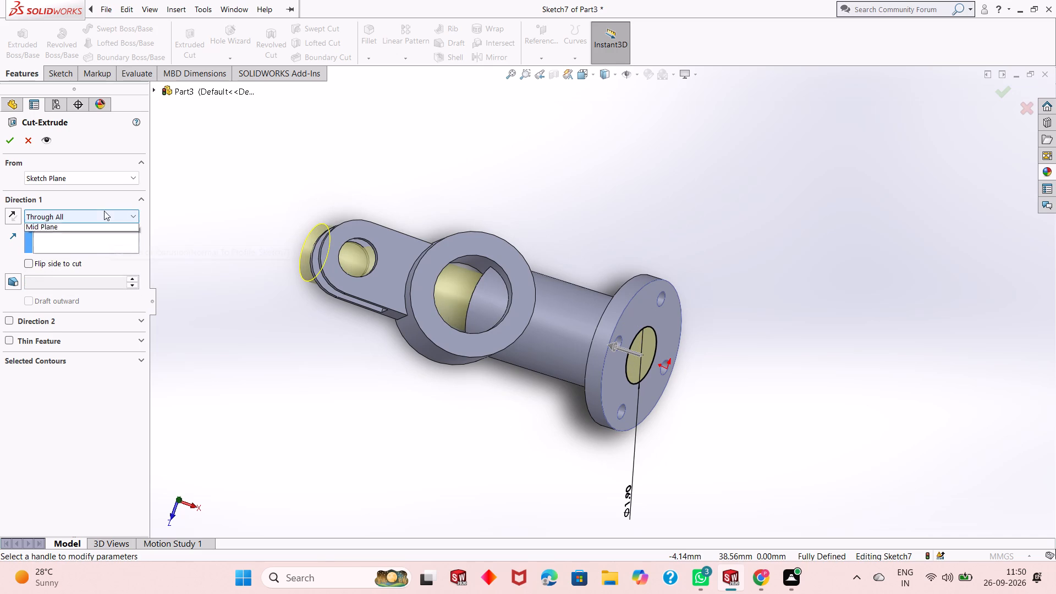
click(103, 232)
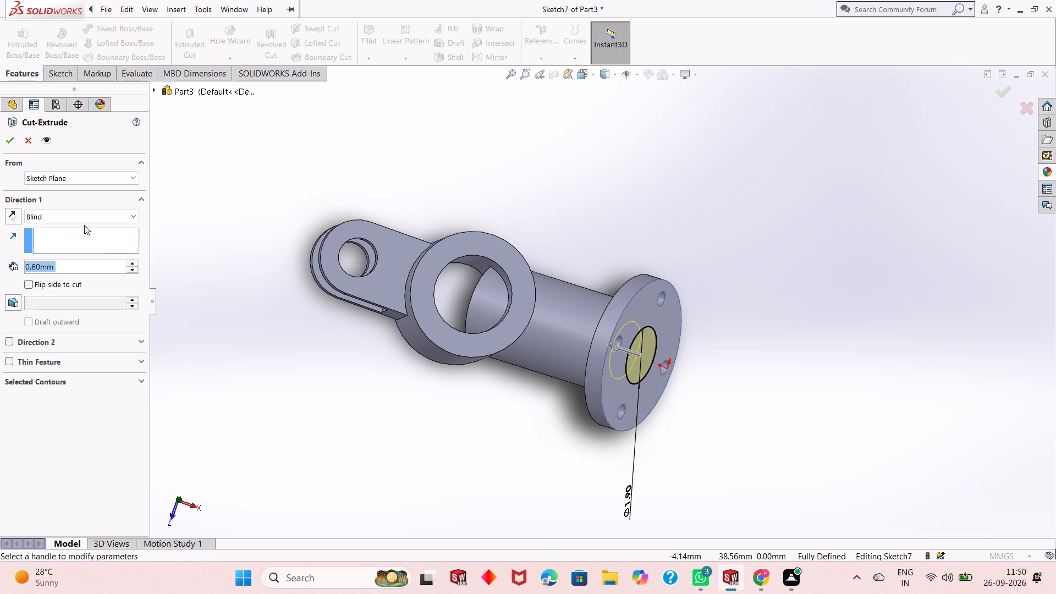
click(86, 220)
click(90, 255)
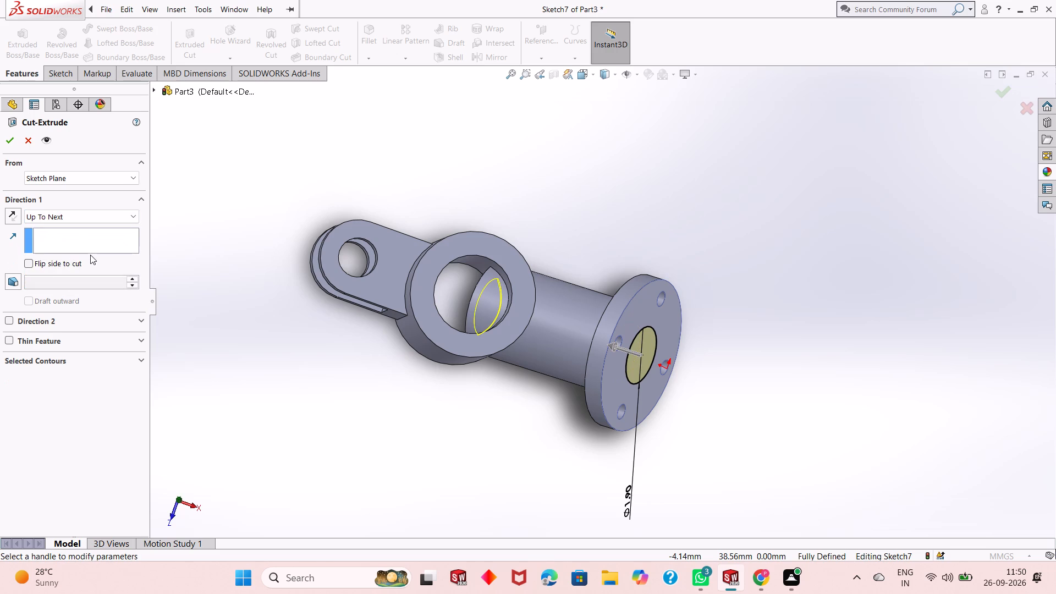
middle_drag(498, 364, 507, 264)
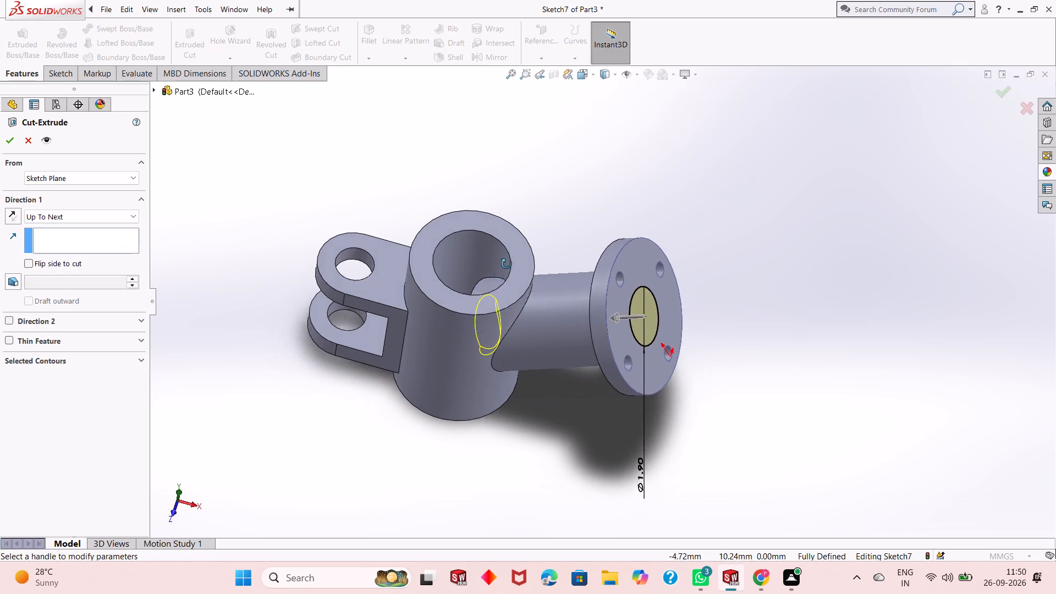
middle_drag(507, 264, 537, 359)
click(9, 142)
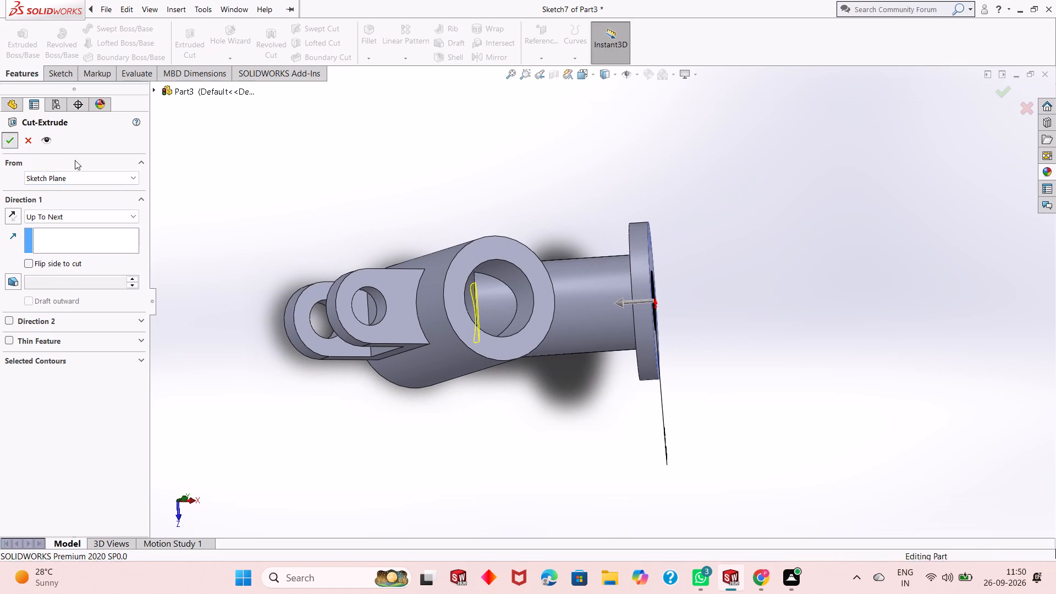
click(413, 207)
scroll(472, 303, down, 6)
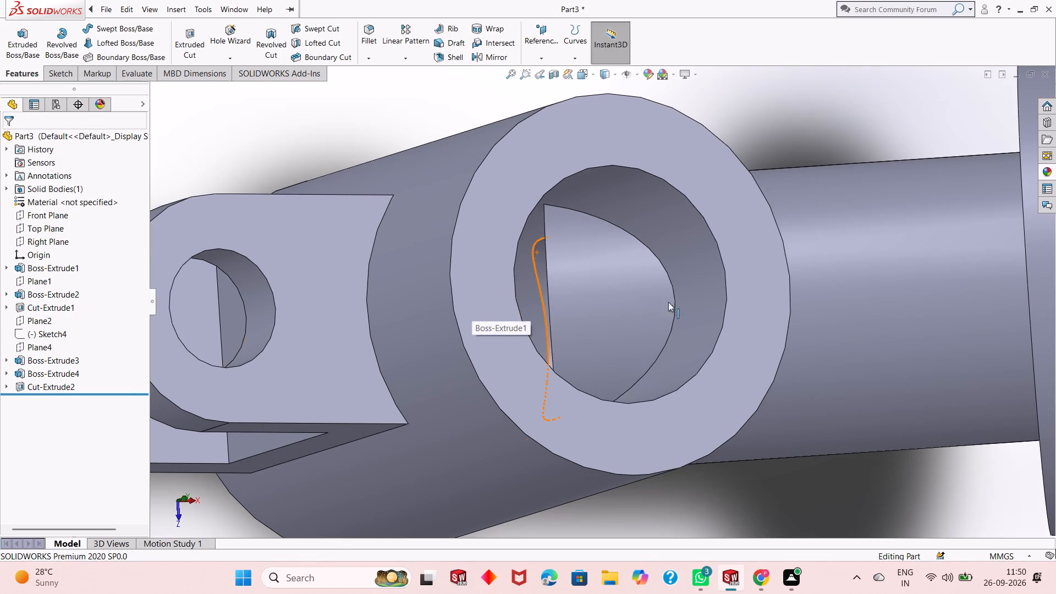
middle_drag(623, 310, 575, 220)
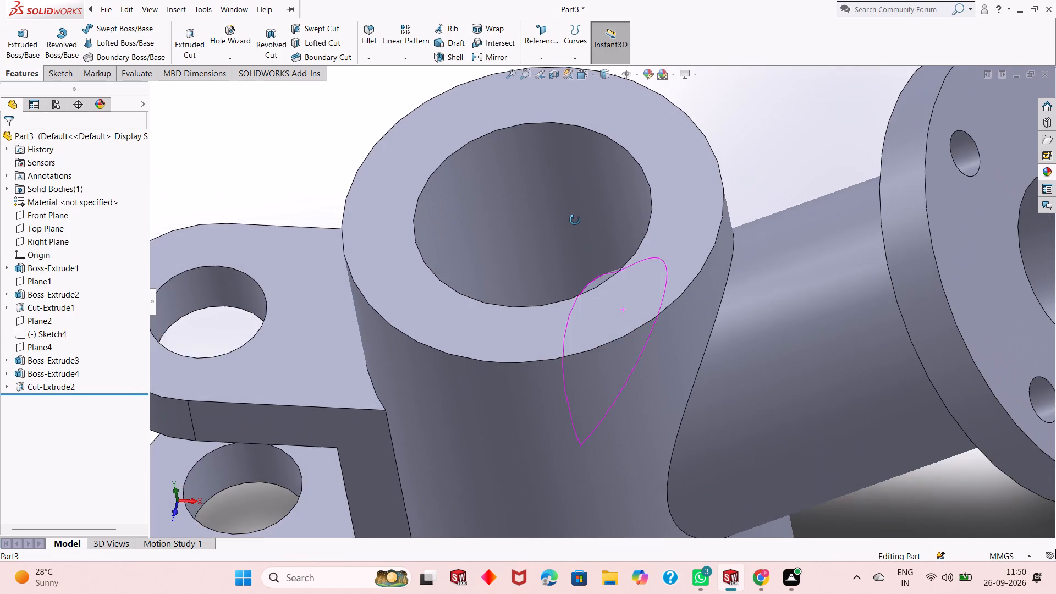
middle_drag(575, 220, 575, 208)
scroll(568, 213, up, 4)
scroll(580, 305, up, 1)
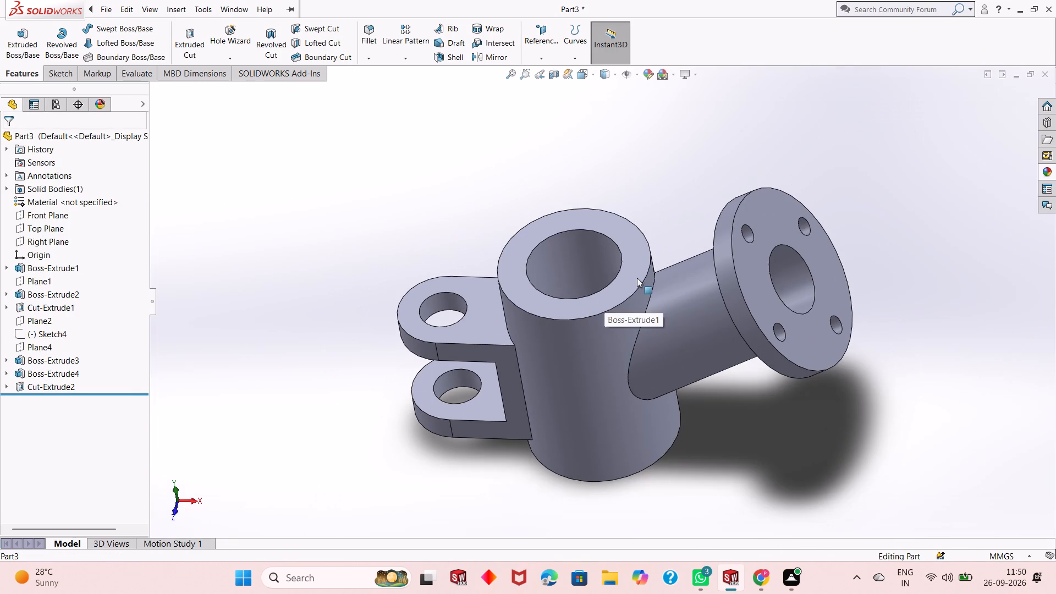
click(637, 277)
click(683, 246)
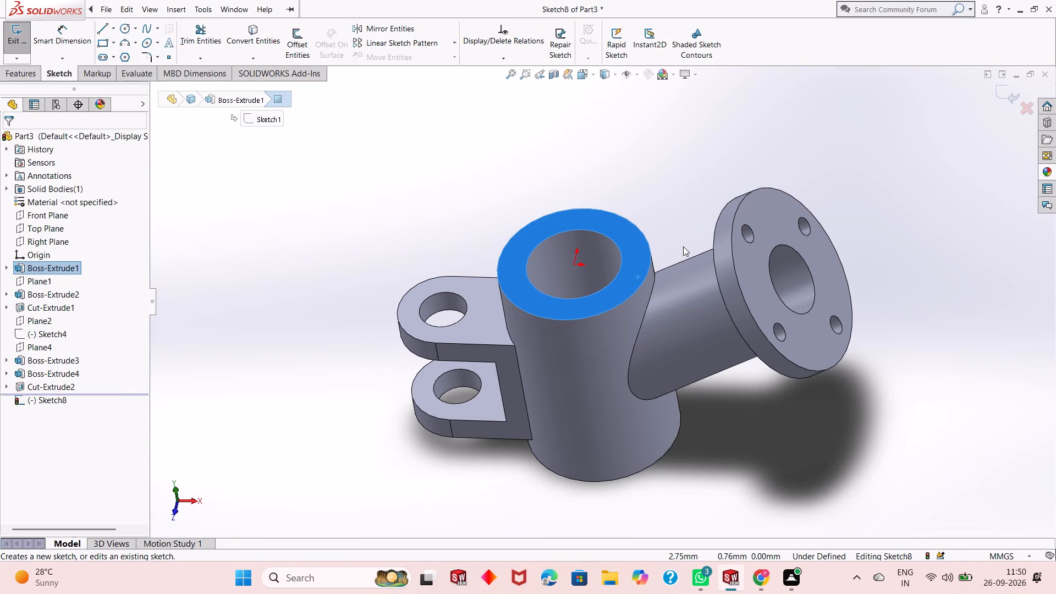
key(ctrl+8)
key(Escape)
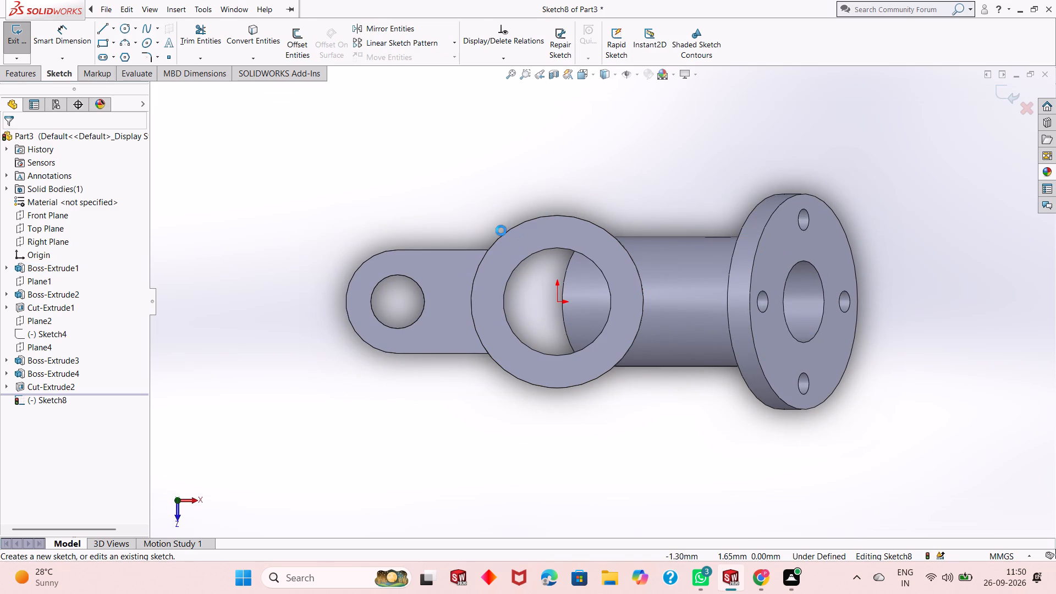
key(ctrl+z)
Expand the main cylinder's extrusion in the feature tree to show its sketch, and view the model from above.
middle_drag(581, 385, 573, 266)
scroll(586, 221, down, 1)
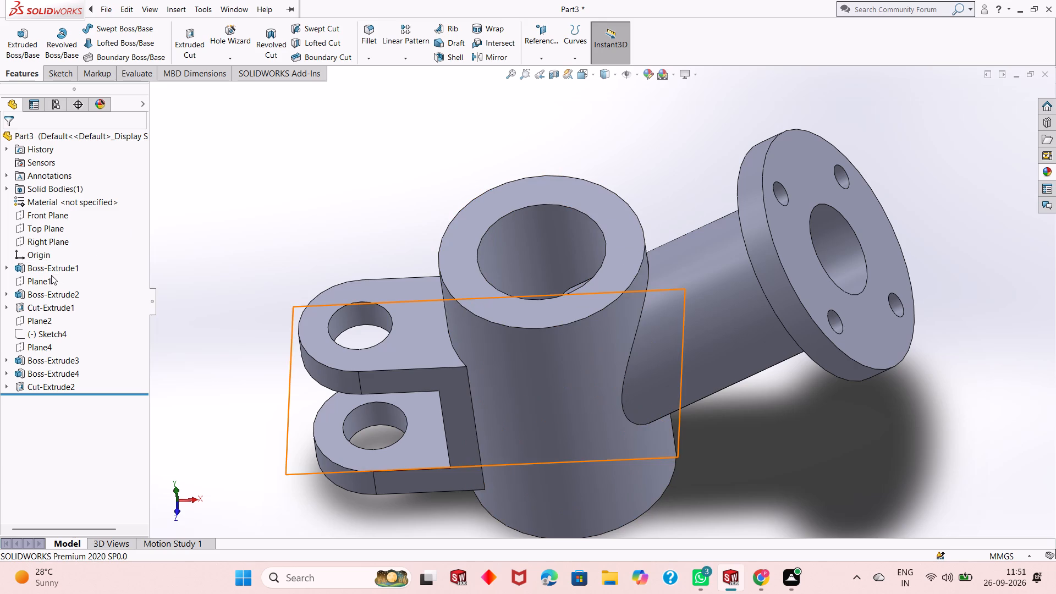
click(6, 269)
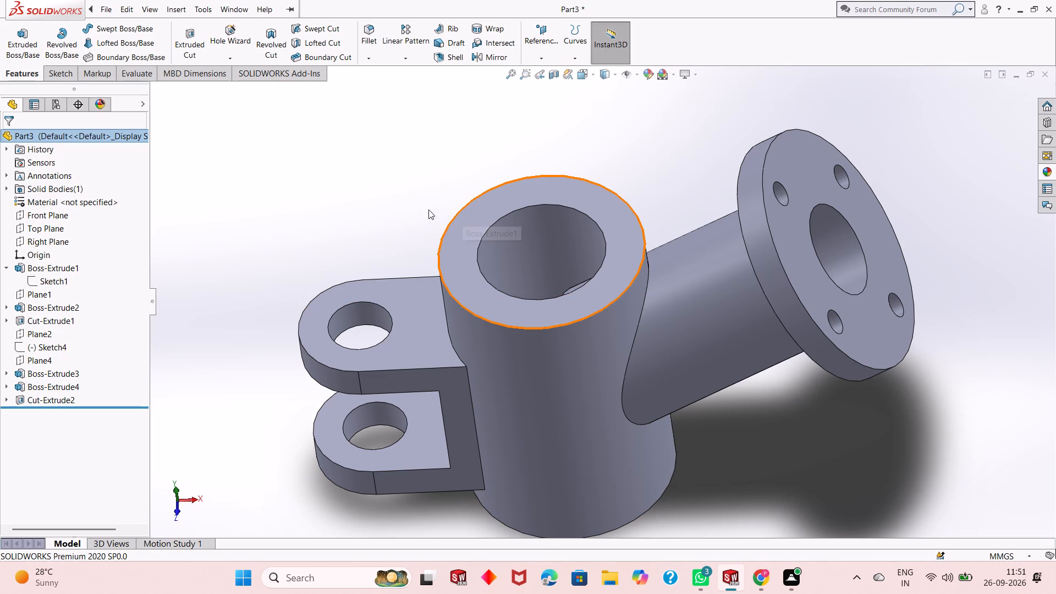
middle_drag(377, 205, 405, 293)
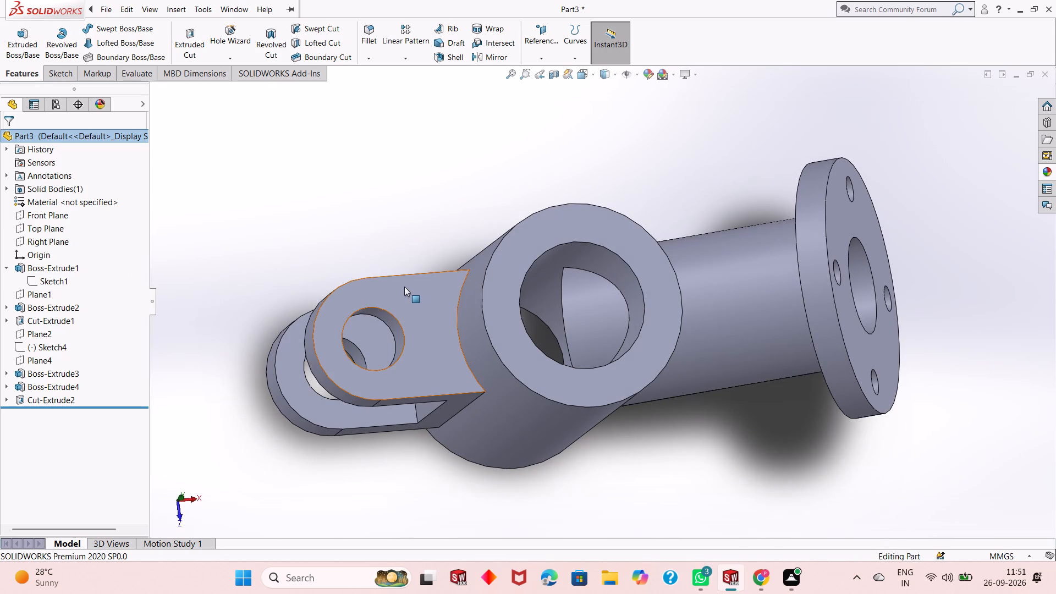
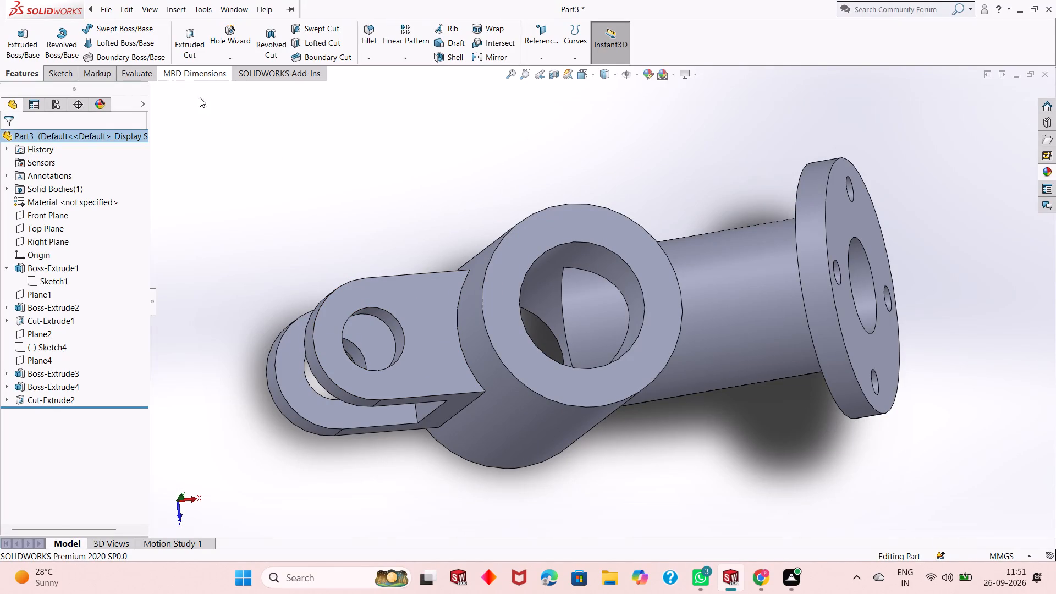
Add the Direct Editing tool set to the CommandManager and display its commands.
right_click(287, 188)
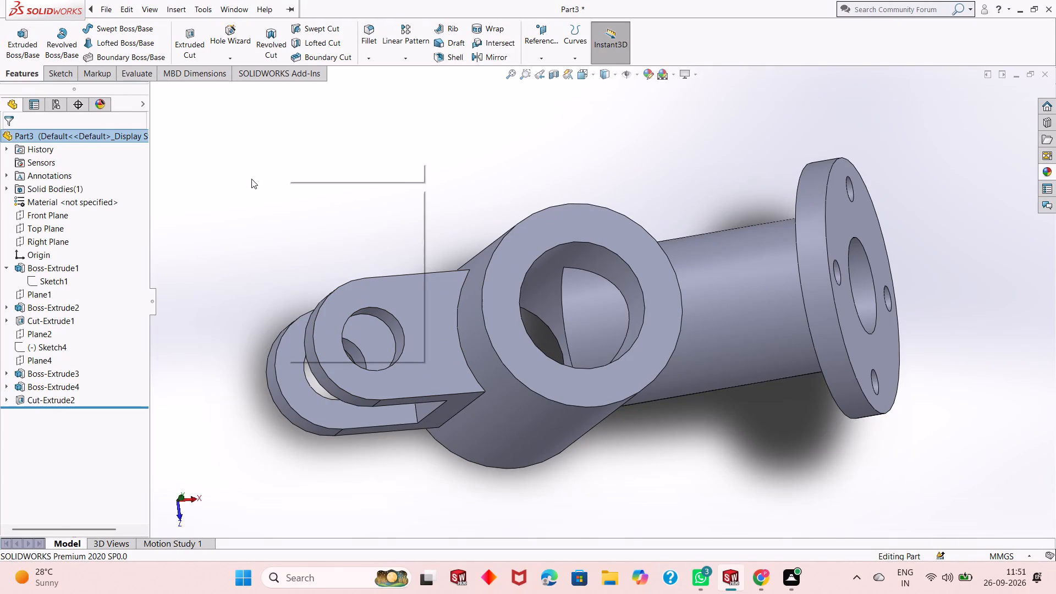
click(469, 199)
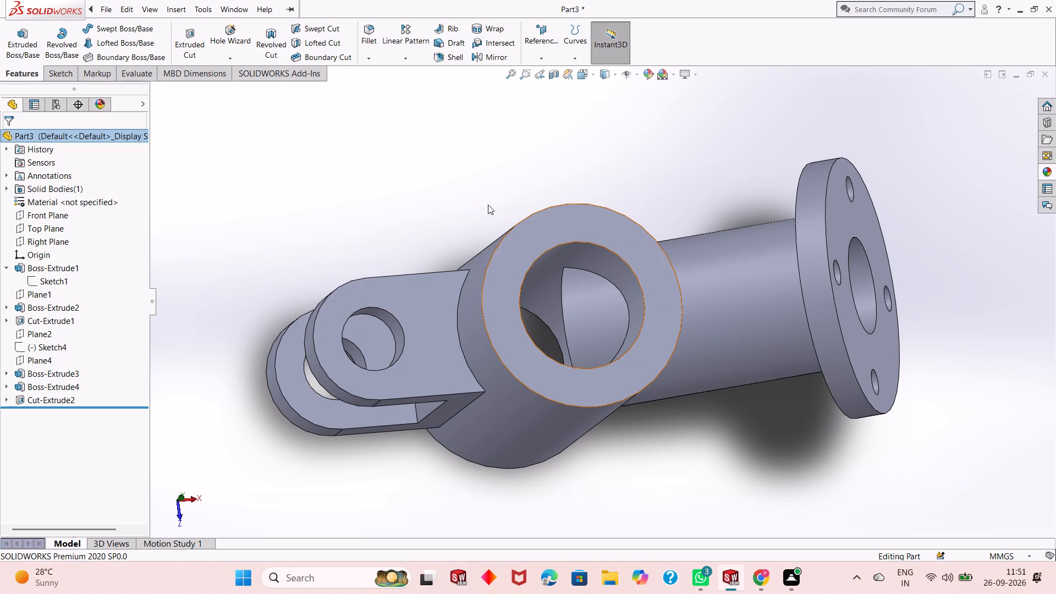
click(256, 78)
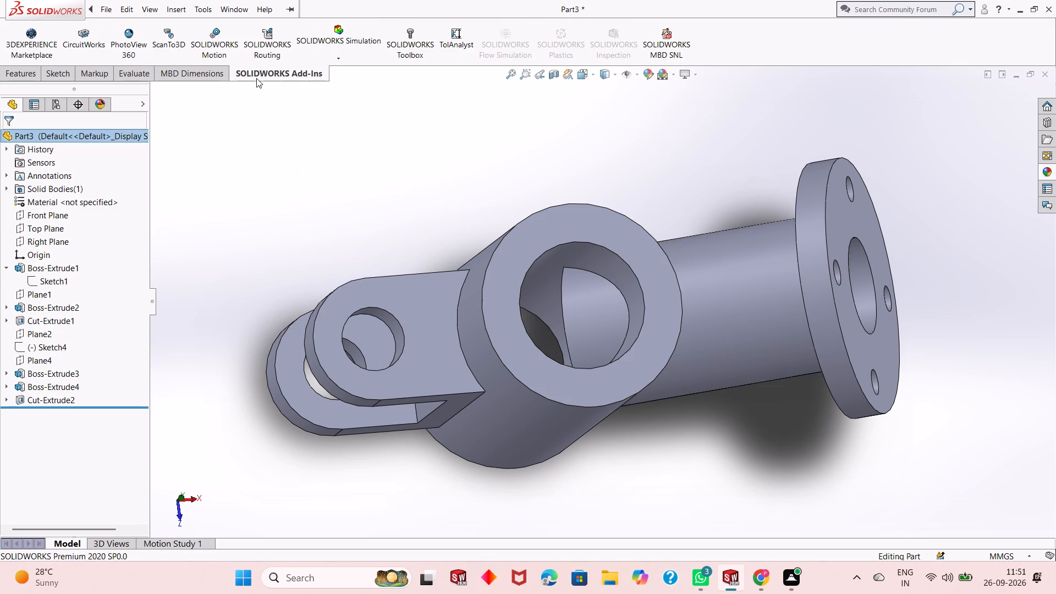
right_click(256, 78)
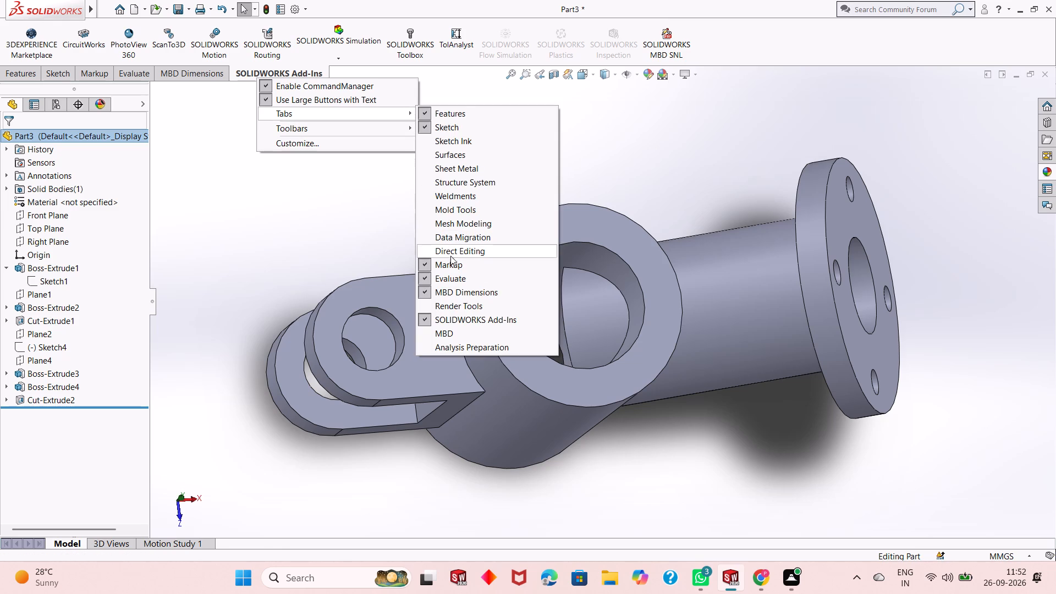
click(473, 253)
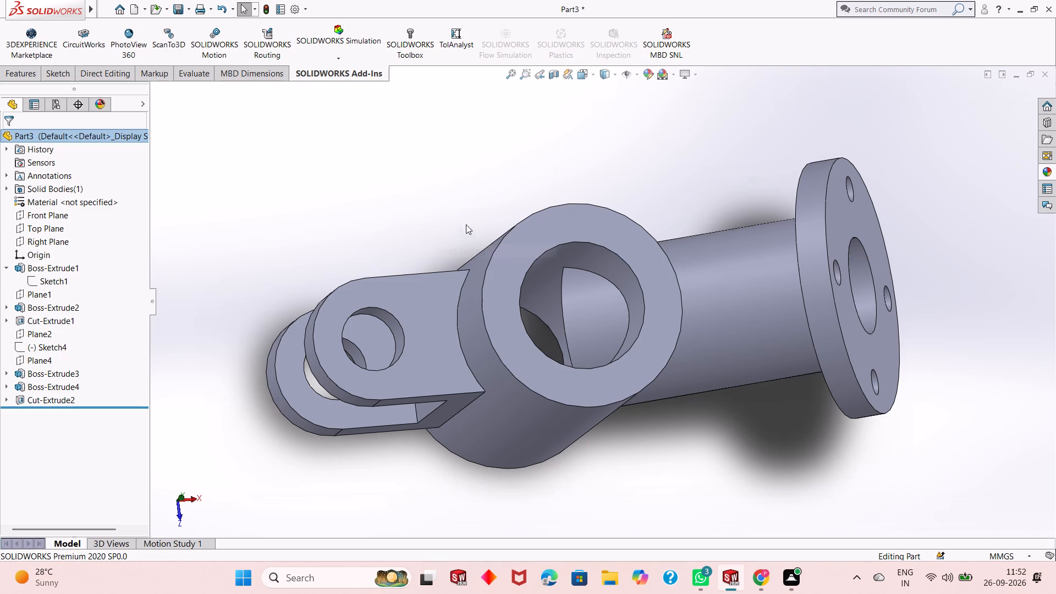
click(107, 75)
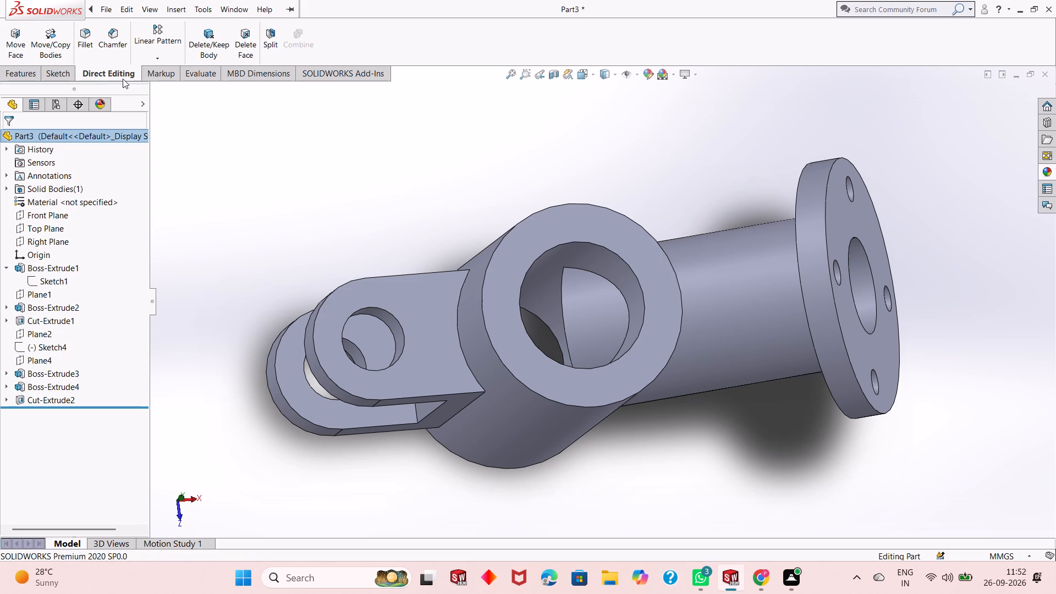
key(Escape)
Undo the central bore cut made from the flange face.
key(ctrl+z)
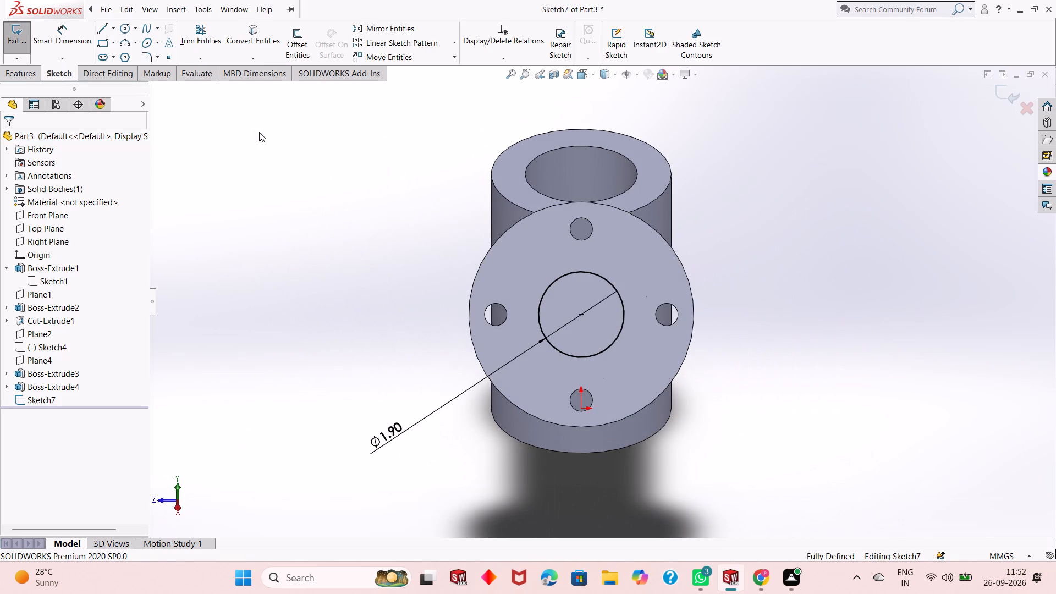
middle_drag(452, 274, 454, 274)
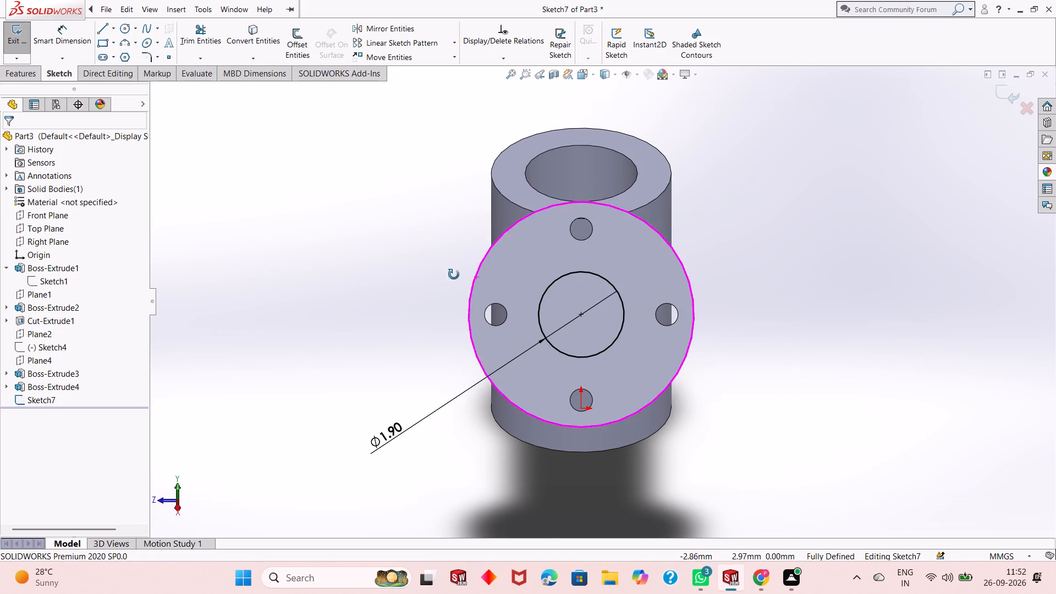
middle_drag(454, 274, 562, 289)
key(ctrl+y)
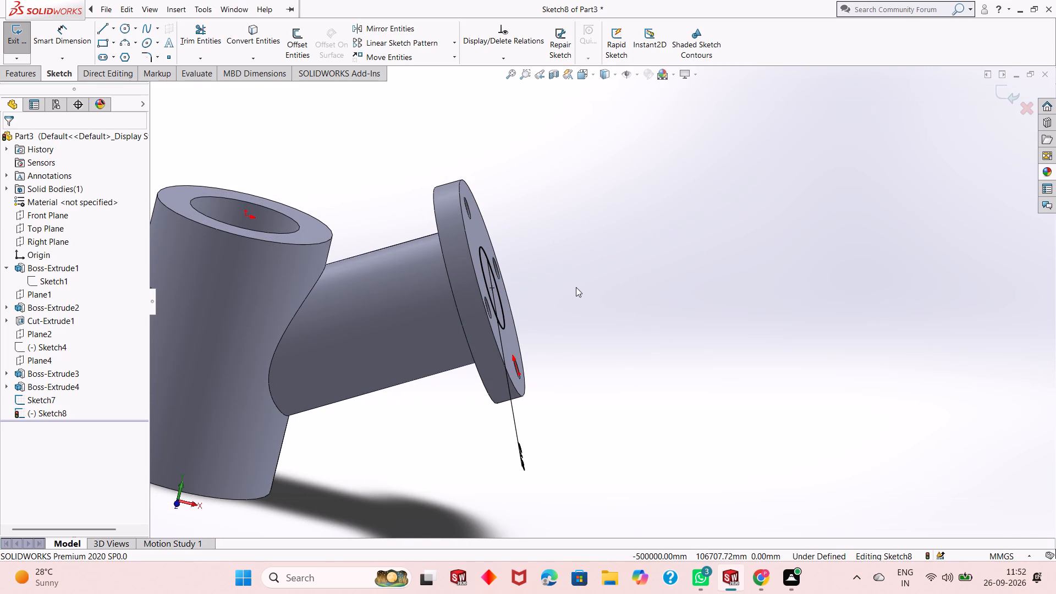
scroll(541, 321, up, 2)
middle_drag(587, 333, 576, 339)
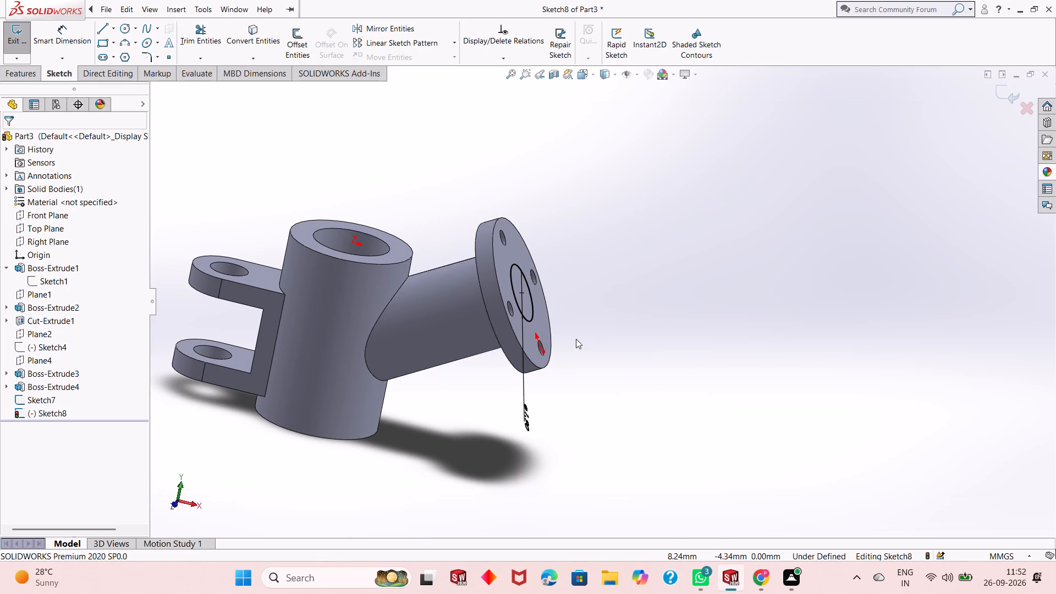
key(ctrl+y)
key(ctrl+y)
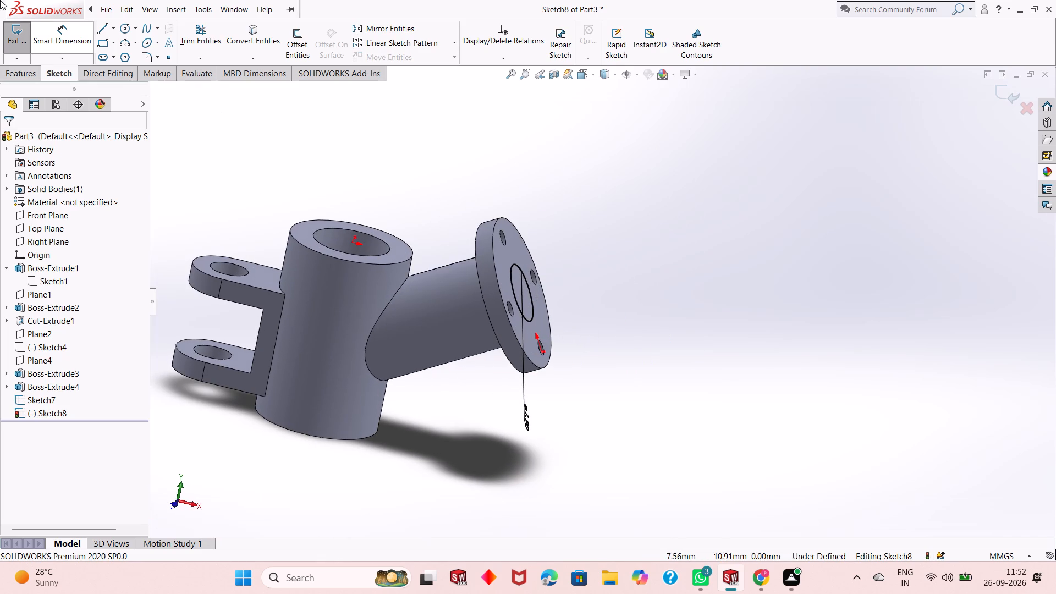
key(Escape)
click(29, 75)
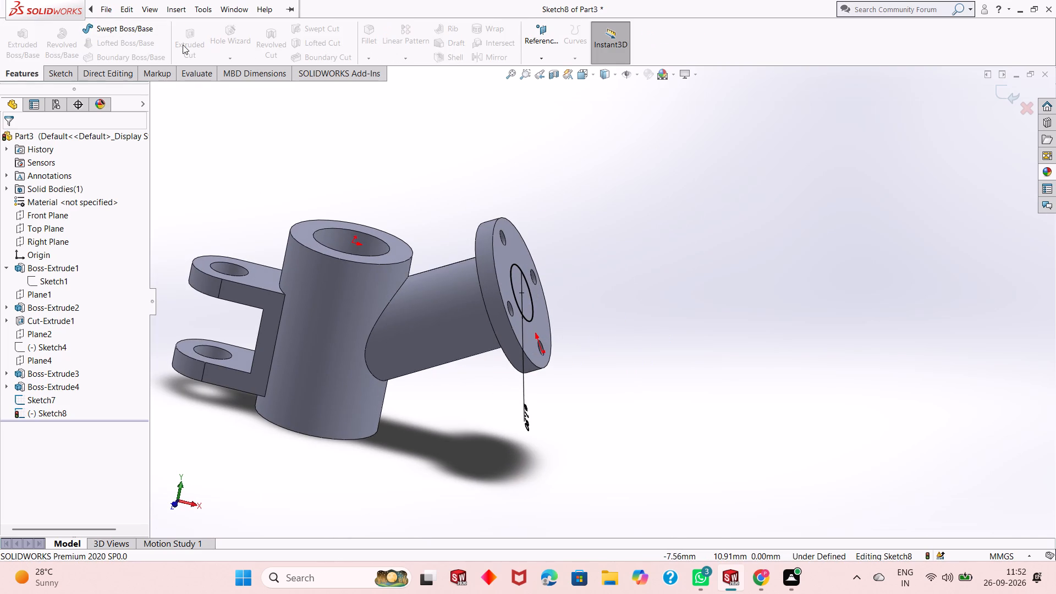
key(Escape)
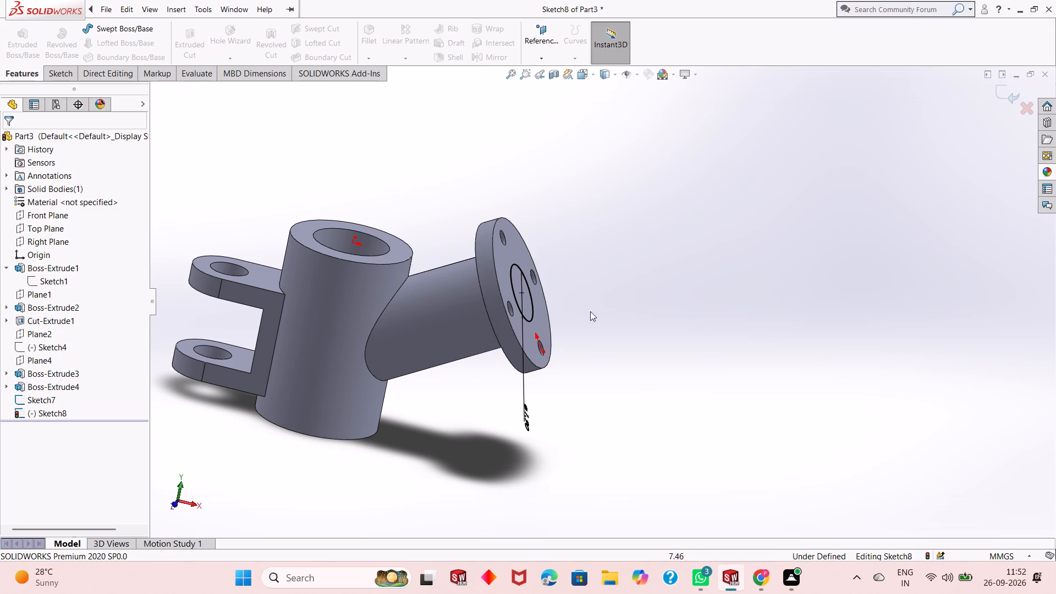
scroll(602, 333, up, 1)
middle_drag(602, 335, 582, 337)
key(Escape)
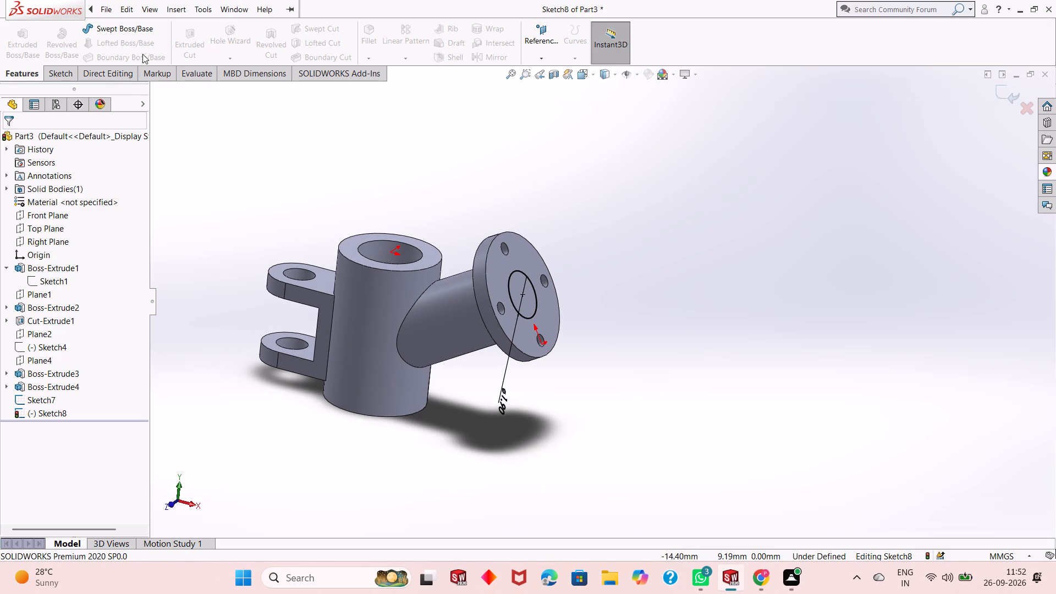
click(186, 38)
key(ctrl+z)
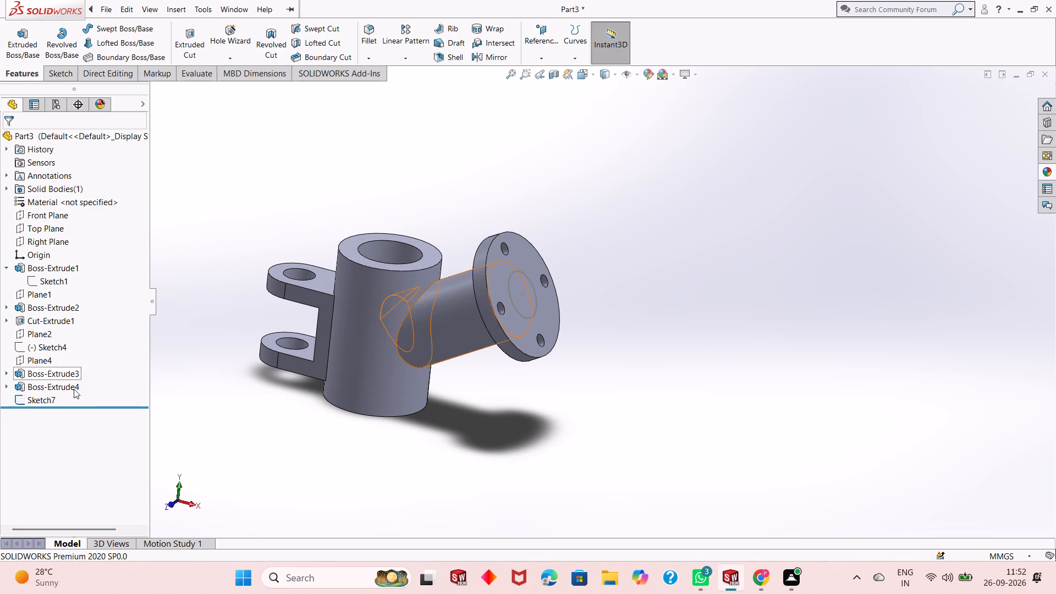
Reopen the 1.90 mm circle sketch on the flange face and cut-extrude it through the branch using the Up To Next end condition.
click(46, 403)
click(54, 368)
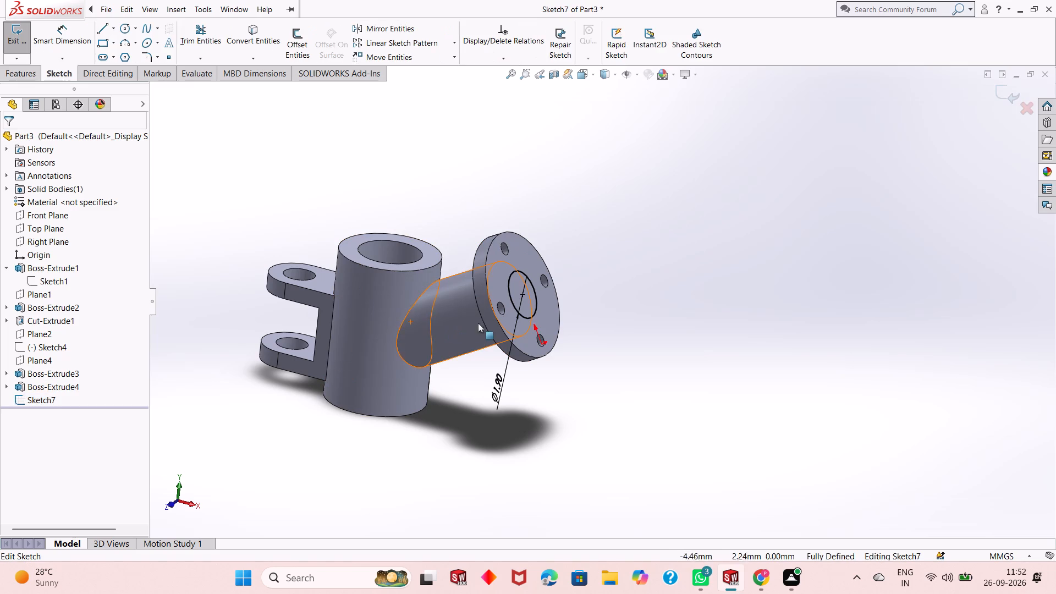
click(9, 75)
click(180, 44)
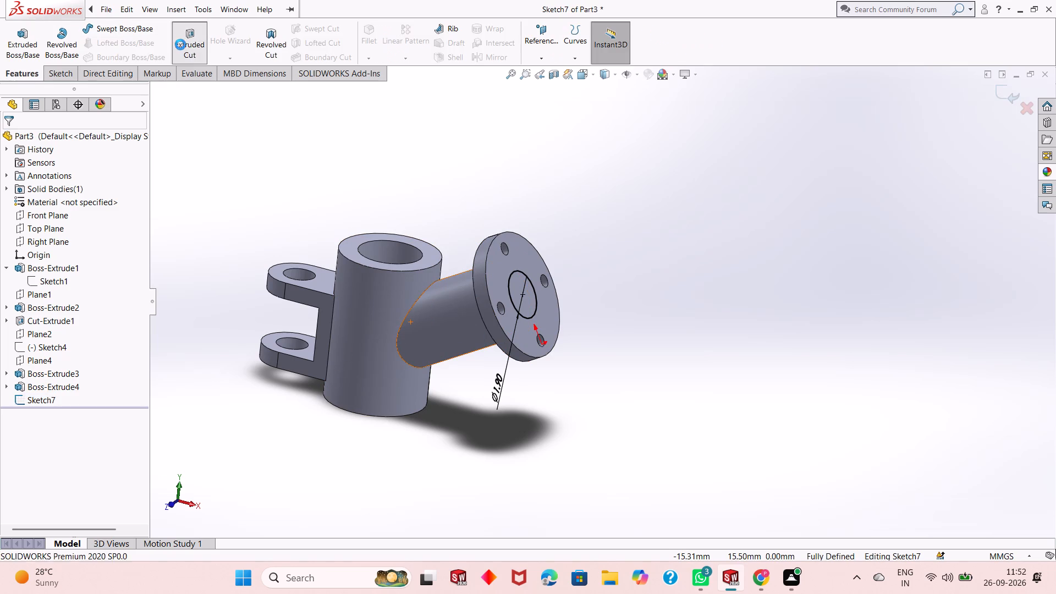
click(77, 211)
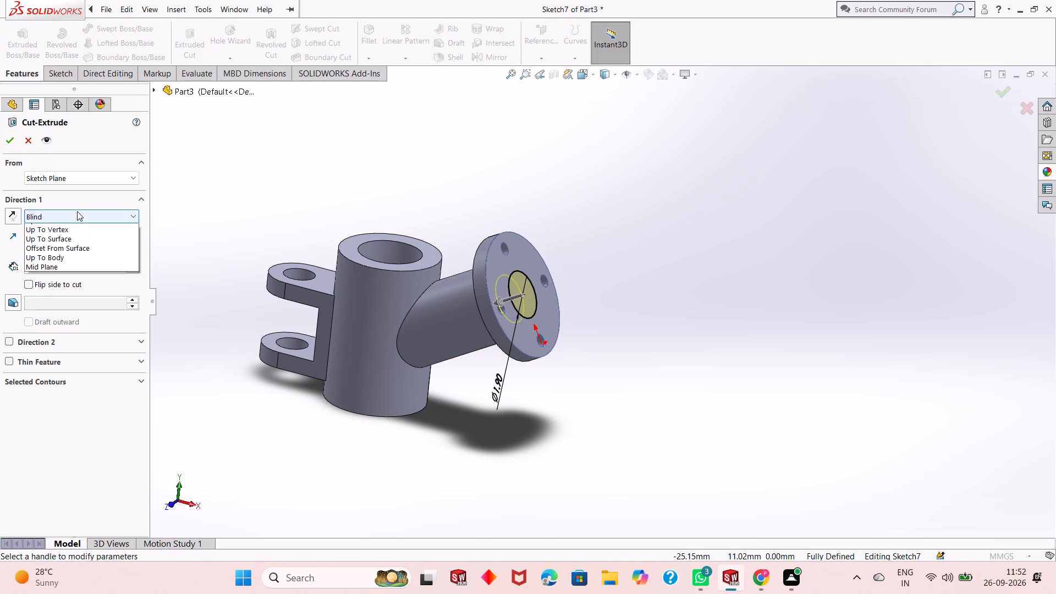
click(84, 255)
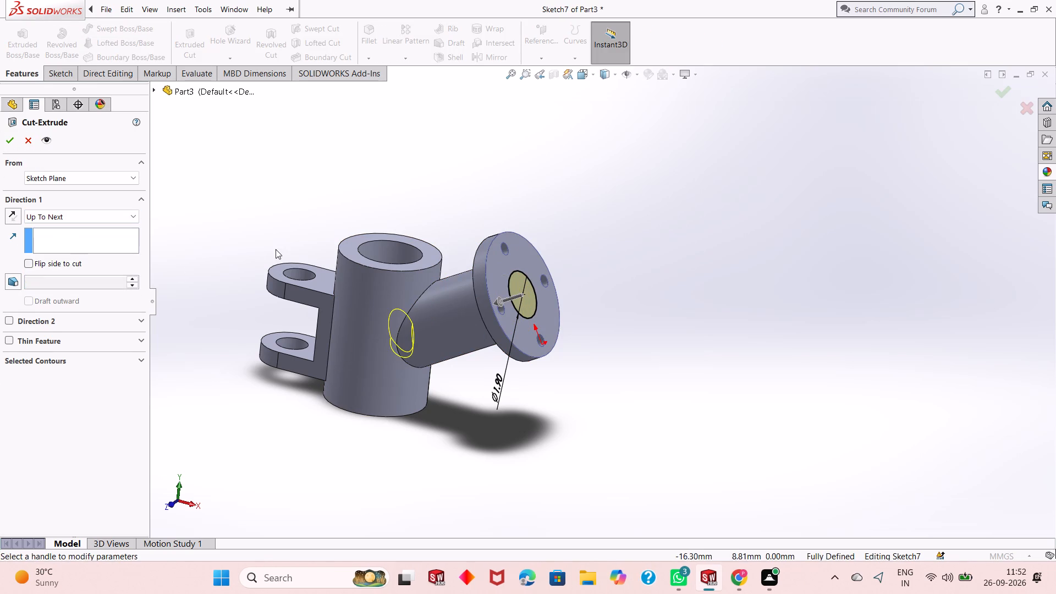
middle_drag(300, 249, 323, 413)
click(8, 148)
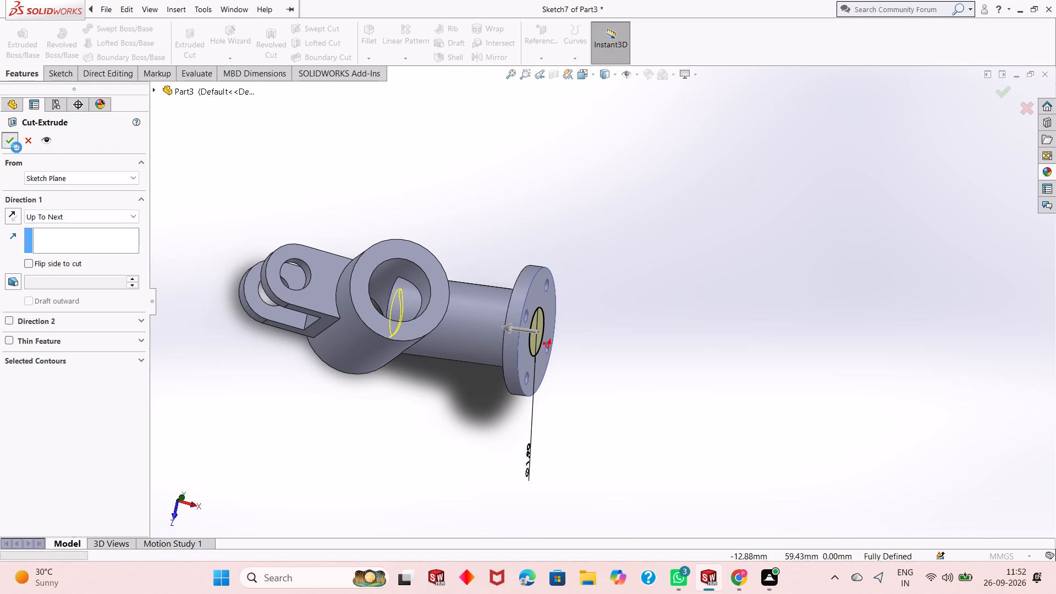
click(312, 193)
middle_drag(364, 210, 339, 128)
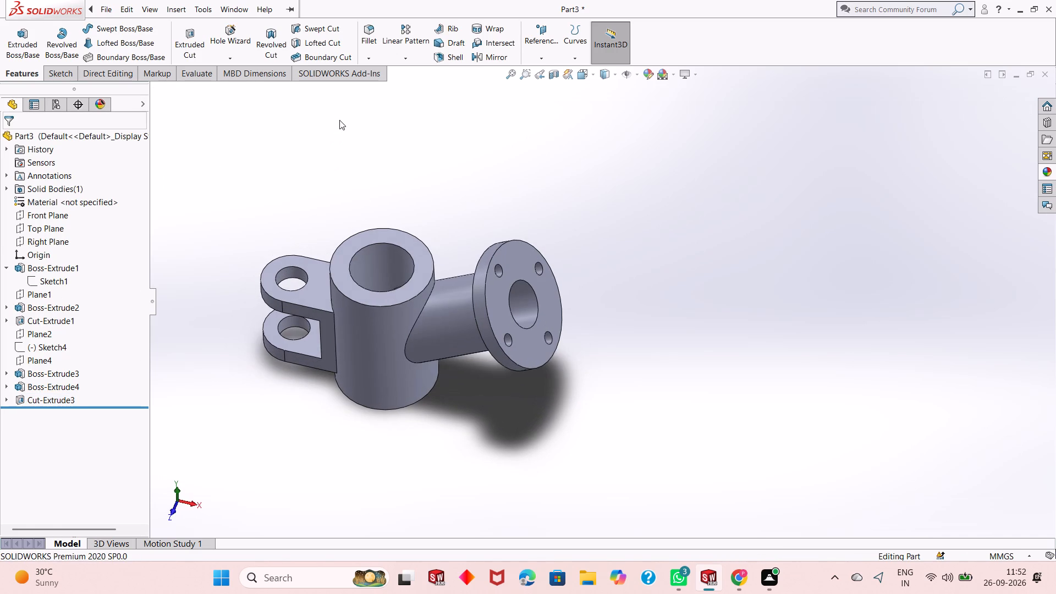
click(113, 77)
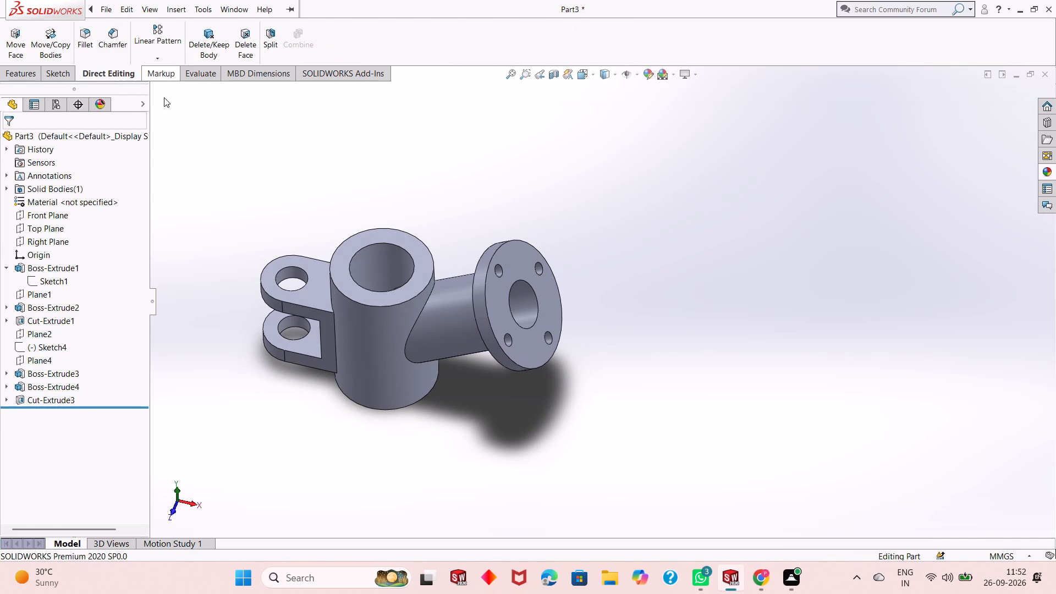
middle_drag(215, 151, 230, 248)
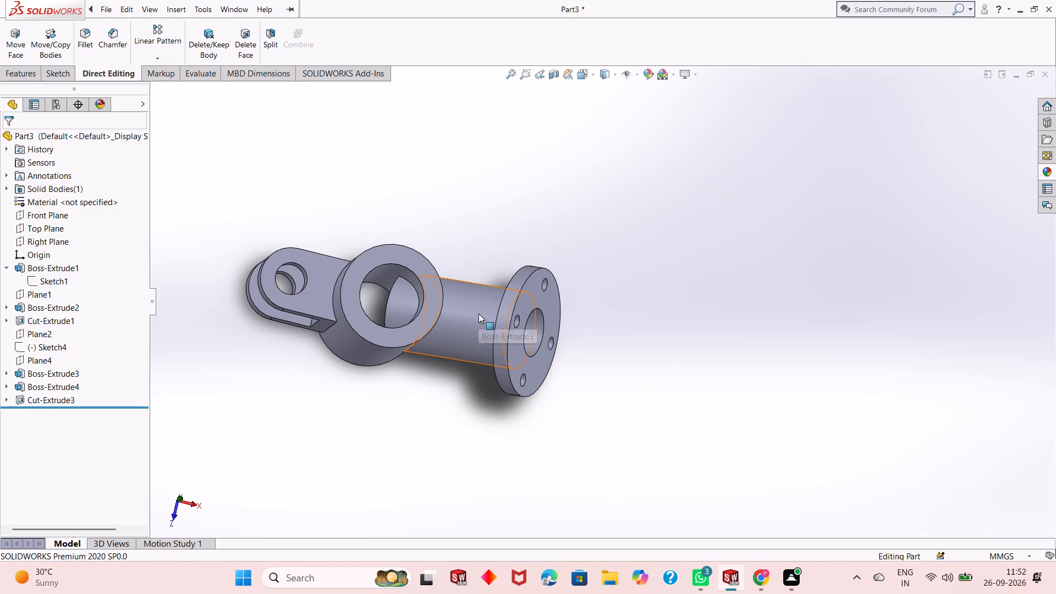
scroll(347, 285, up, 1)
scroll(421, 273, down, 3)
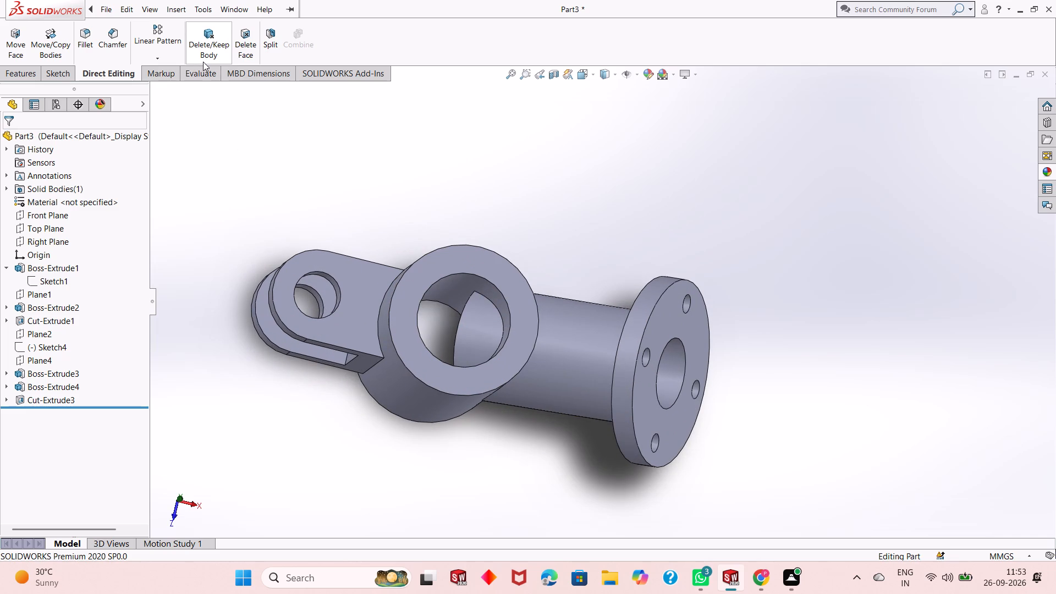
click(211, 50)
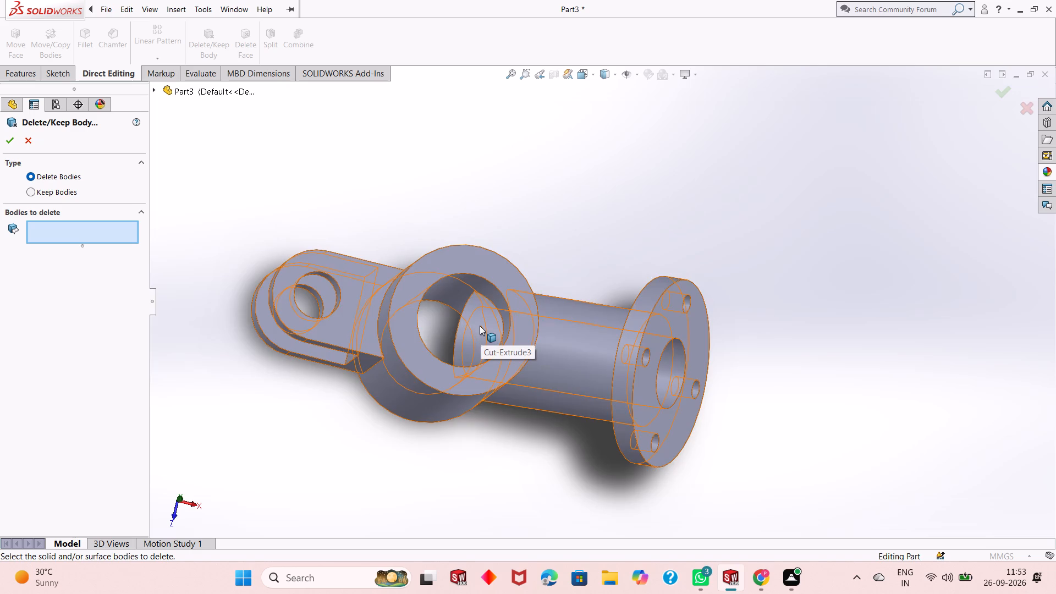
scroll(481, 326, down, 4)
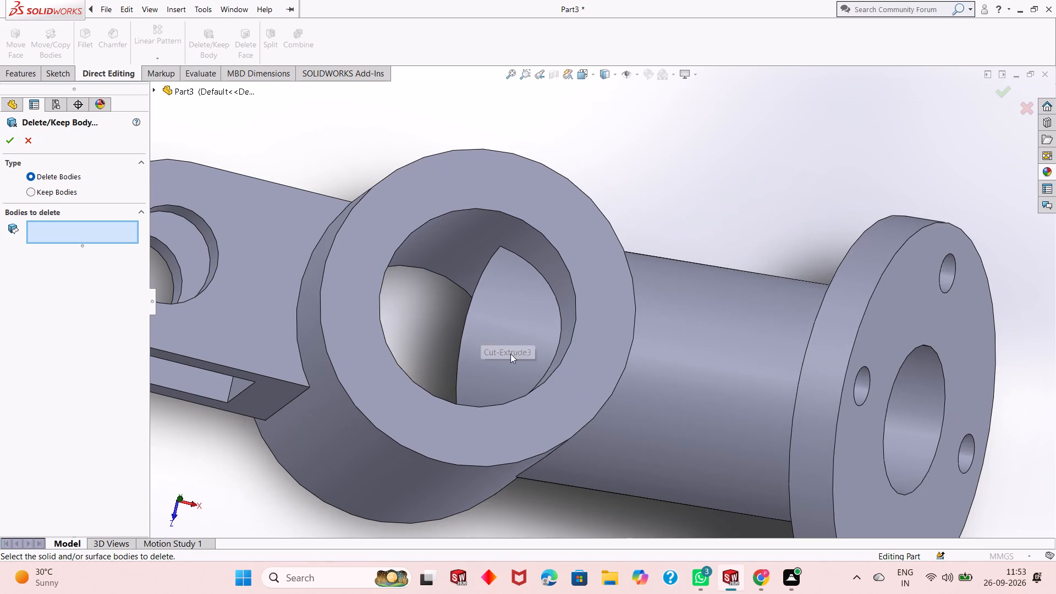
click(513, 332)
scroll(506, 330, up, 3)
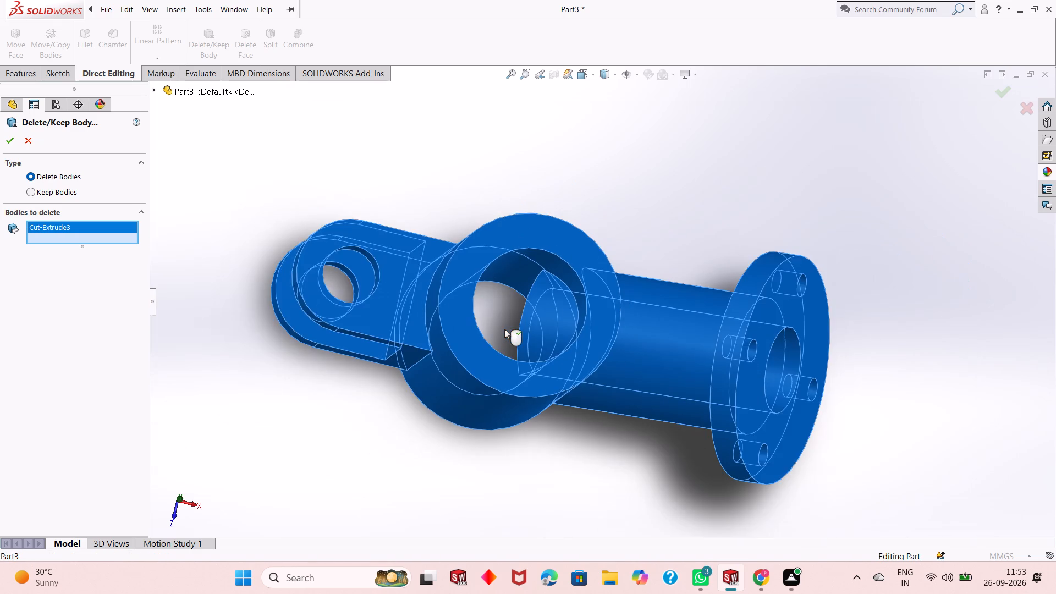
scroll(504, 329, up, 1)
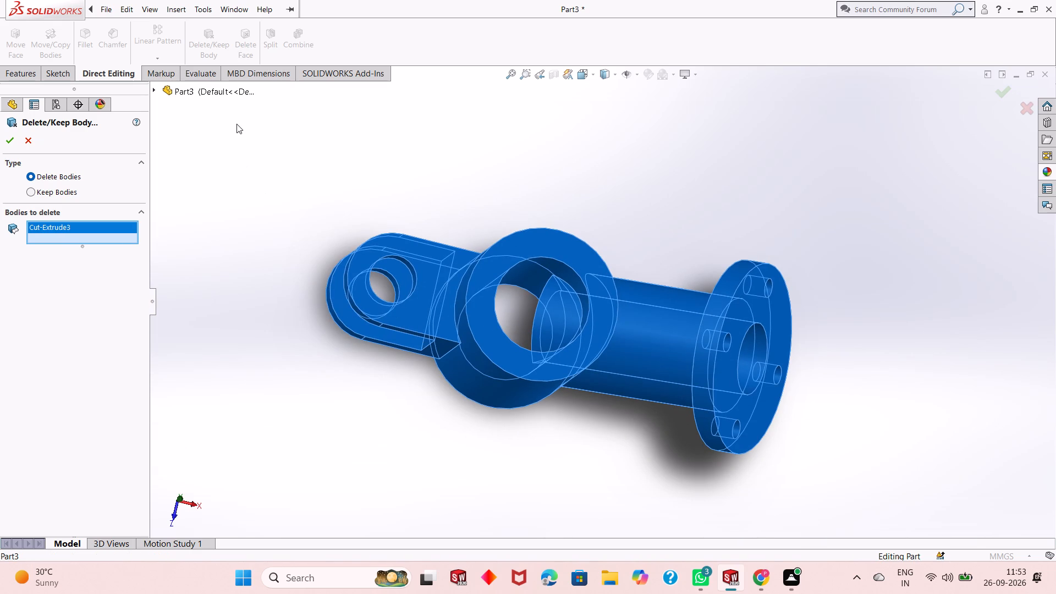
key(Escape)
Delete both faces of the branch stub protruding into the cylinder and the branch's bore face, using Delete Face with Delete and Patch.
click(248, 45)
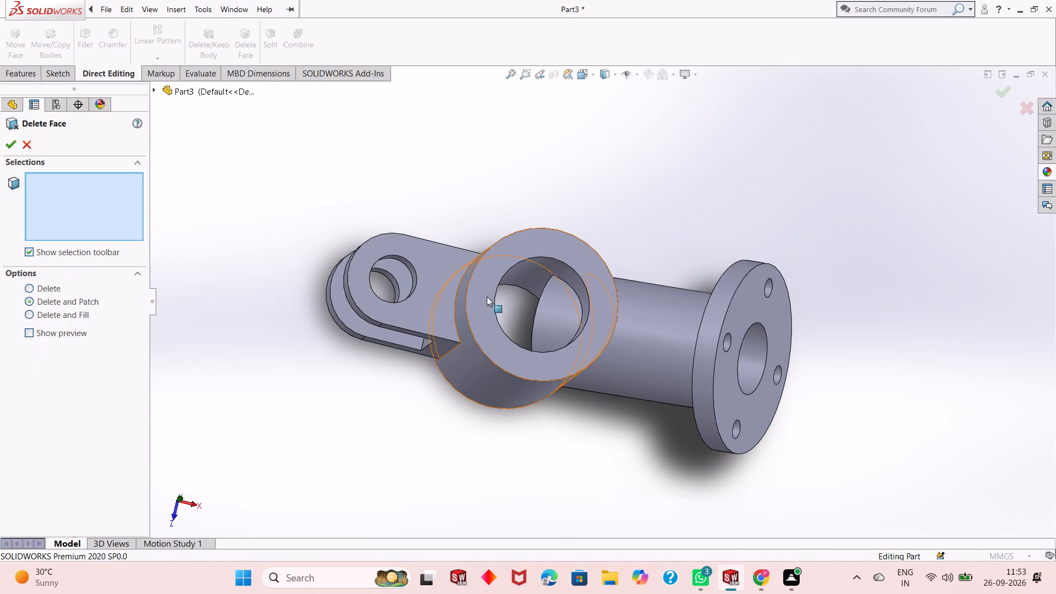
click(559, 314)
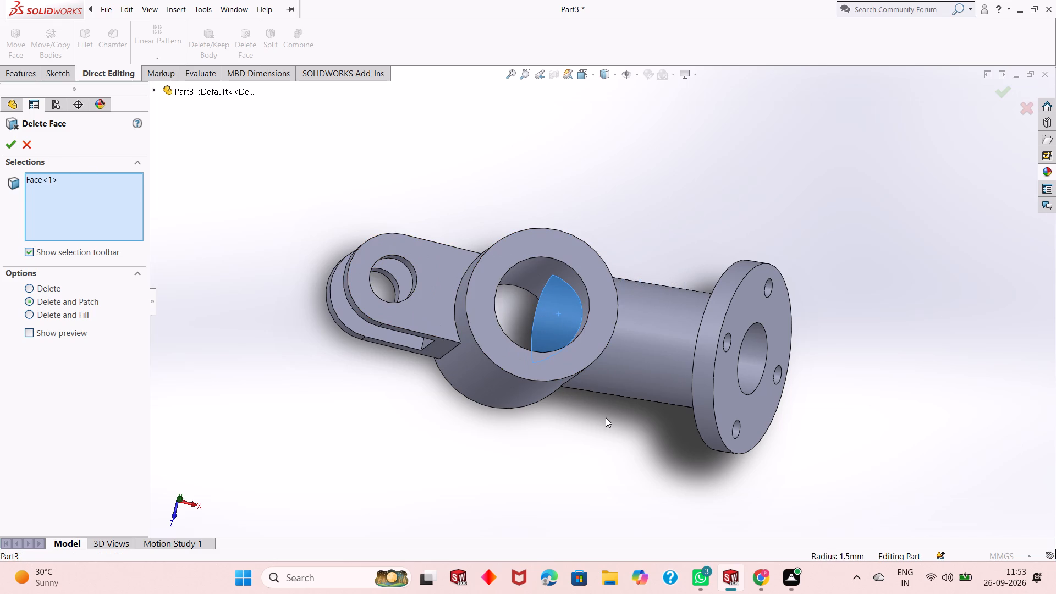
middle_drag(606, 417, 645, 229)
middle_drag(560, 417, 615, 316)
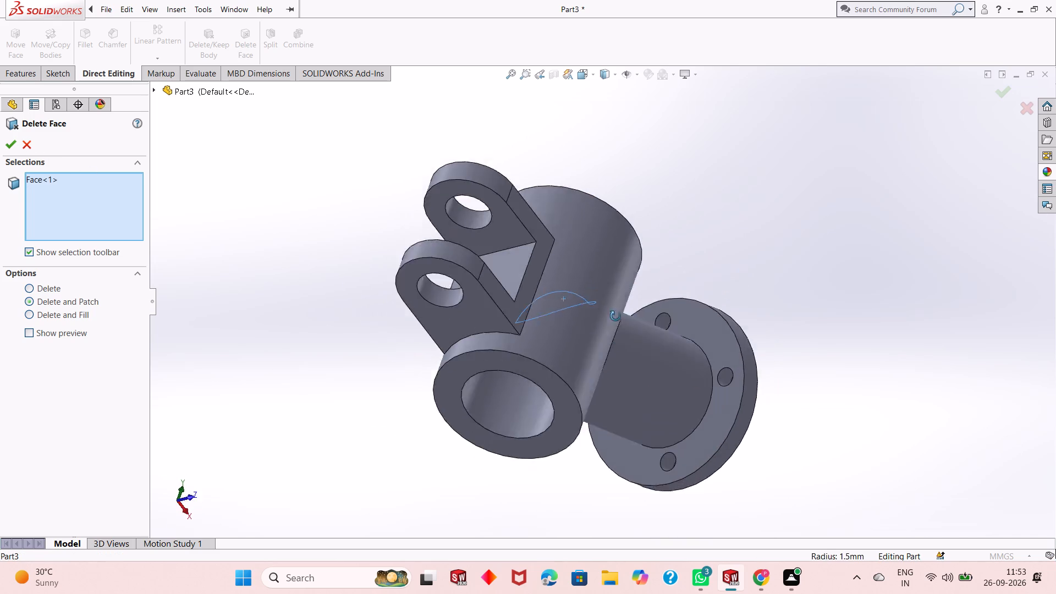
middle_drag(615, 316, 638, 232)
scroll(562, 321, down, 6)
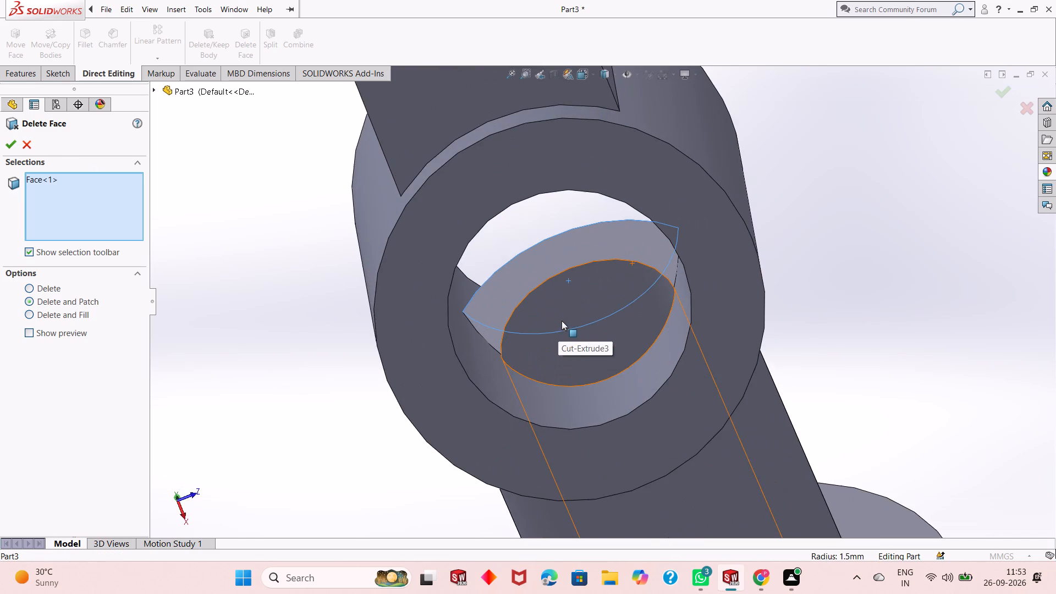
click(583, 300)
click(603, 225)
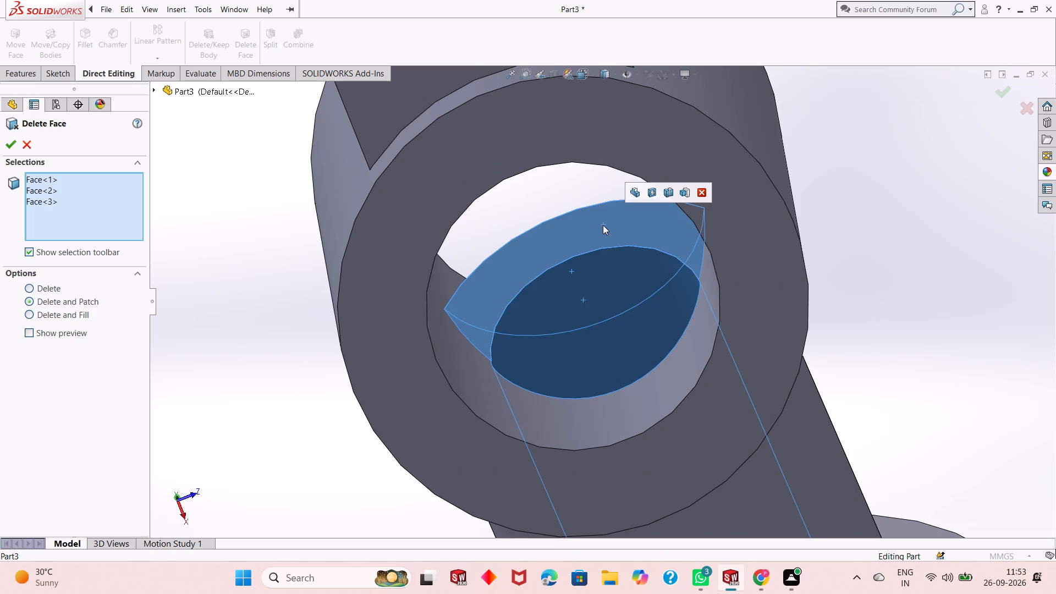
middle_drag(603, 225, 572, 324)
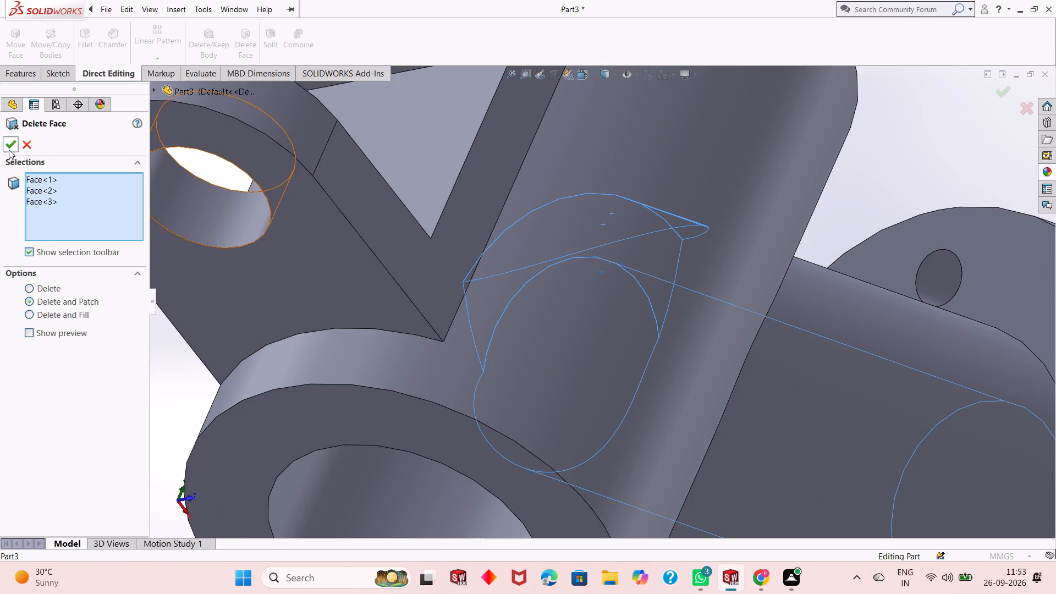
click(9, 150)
Examine the cylinder bore and the flanged branch from several angles to check the face deletion.
scroll(554, 329, up, 4)
middle_drag(579, 263, 500, 505)
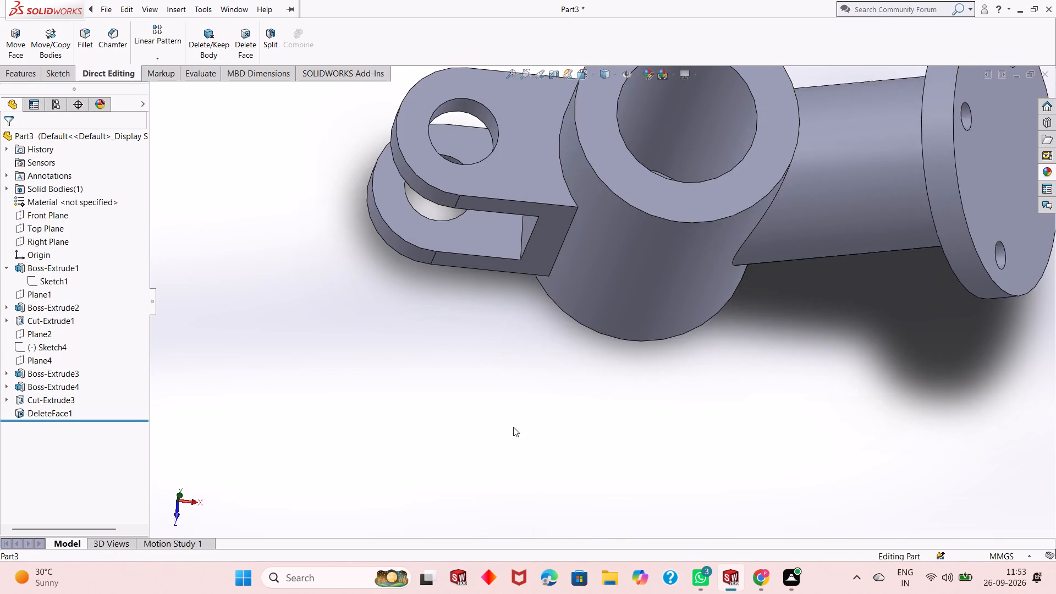
scroll(529, 397, up, 2)
scroll(796, 148, down, 2)
middle_drag(660, 236, 657, 292)
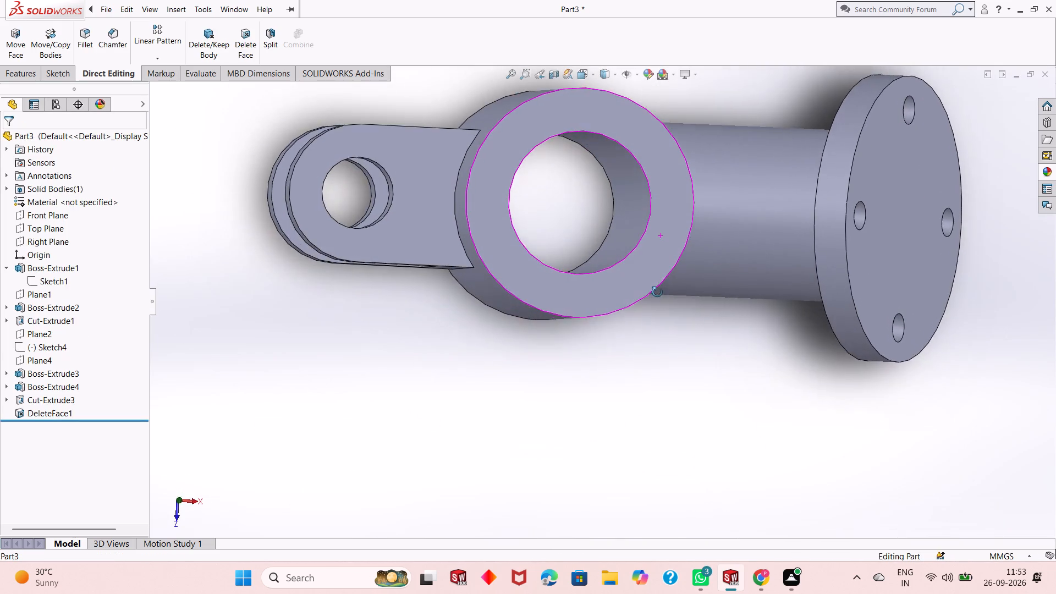
middle_drag(657, 292, 644, 175)
scroll(645, 261, up, 1)
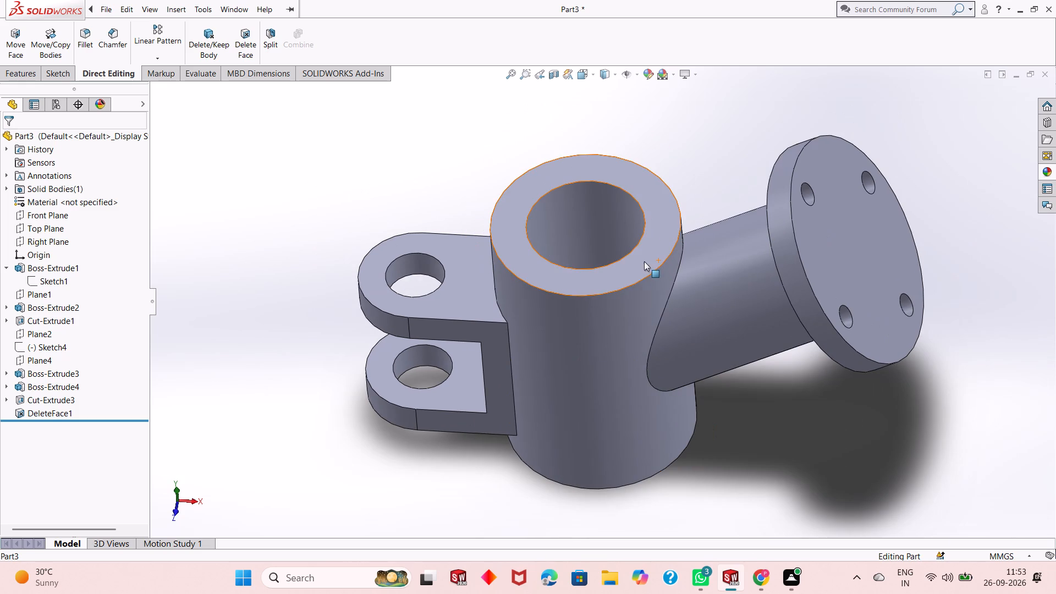
scroll(645, 307, up, 2)
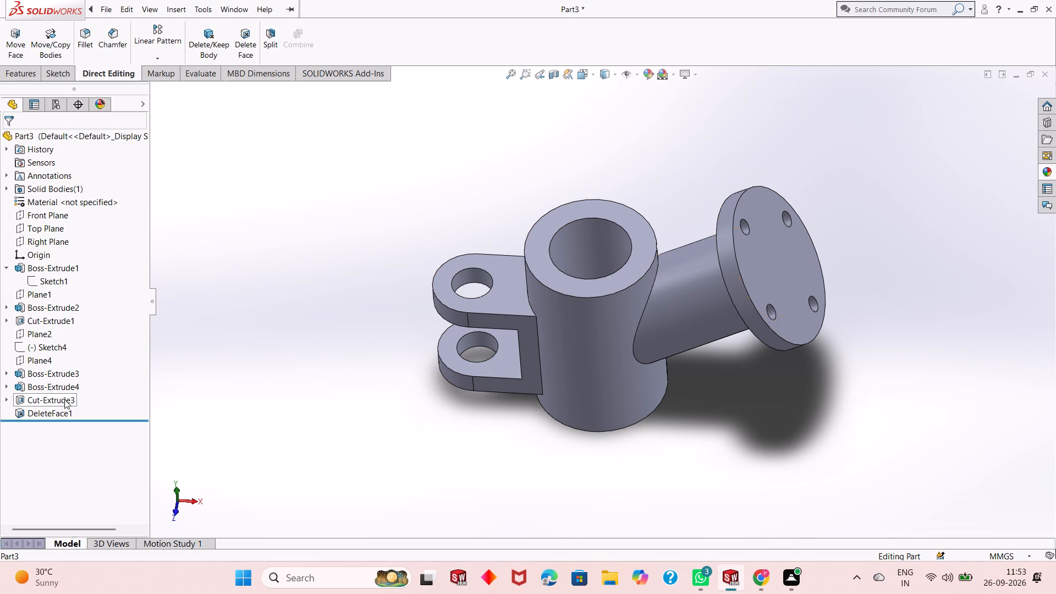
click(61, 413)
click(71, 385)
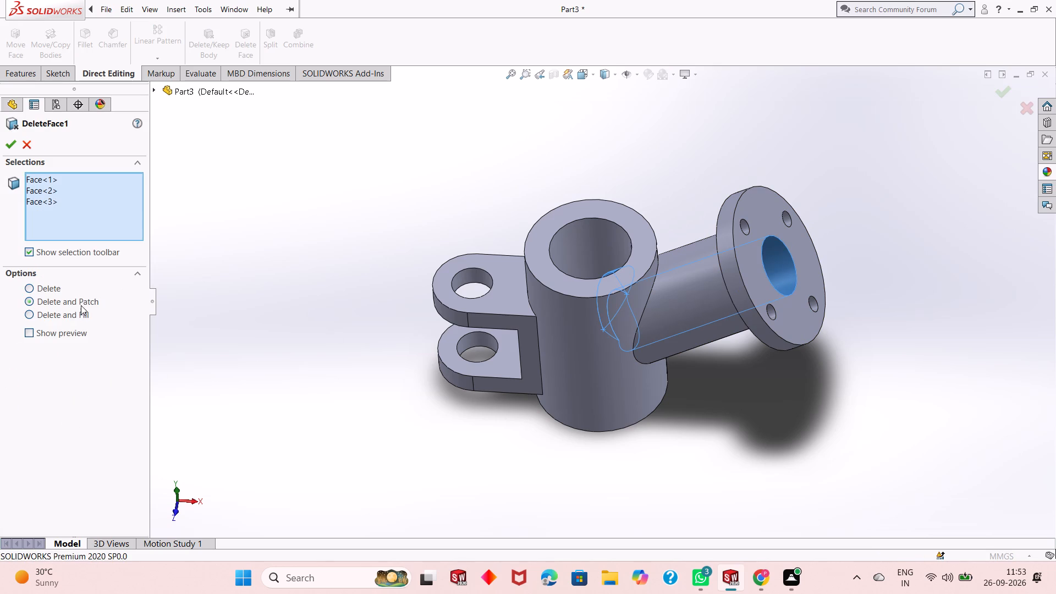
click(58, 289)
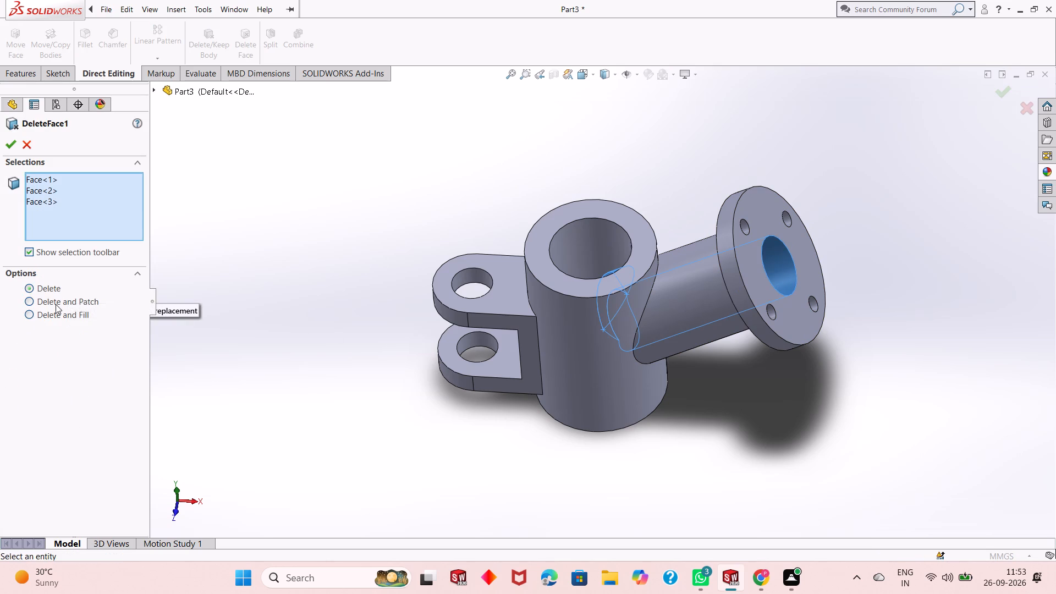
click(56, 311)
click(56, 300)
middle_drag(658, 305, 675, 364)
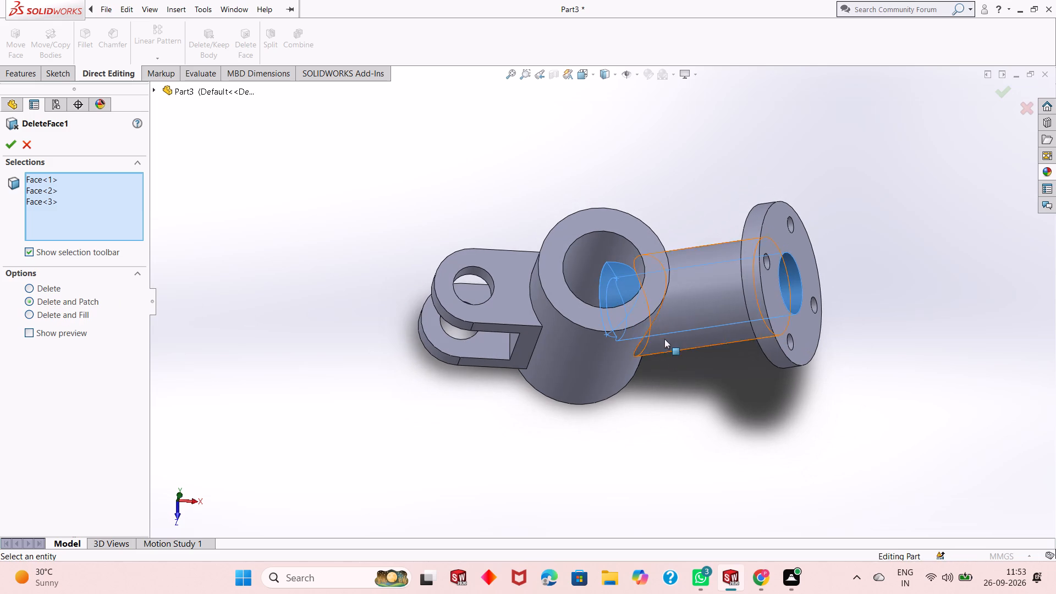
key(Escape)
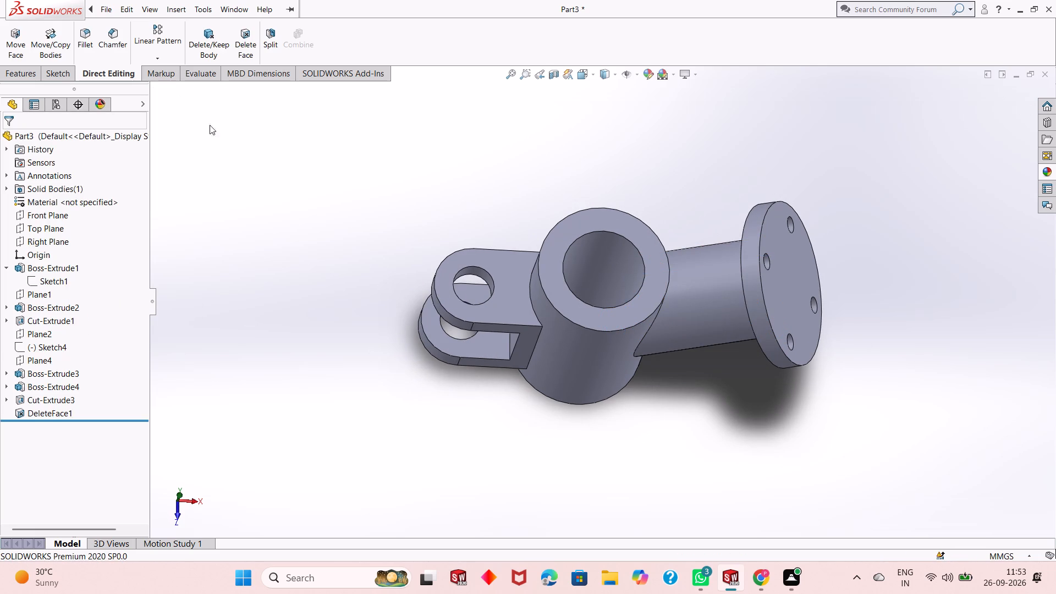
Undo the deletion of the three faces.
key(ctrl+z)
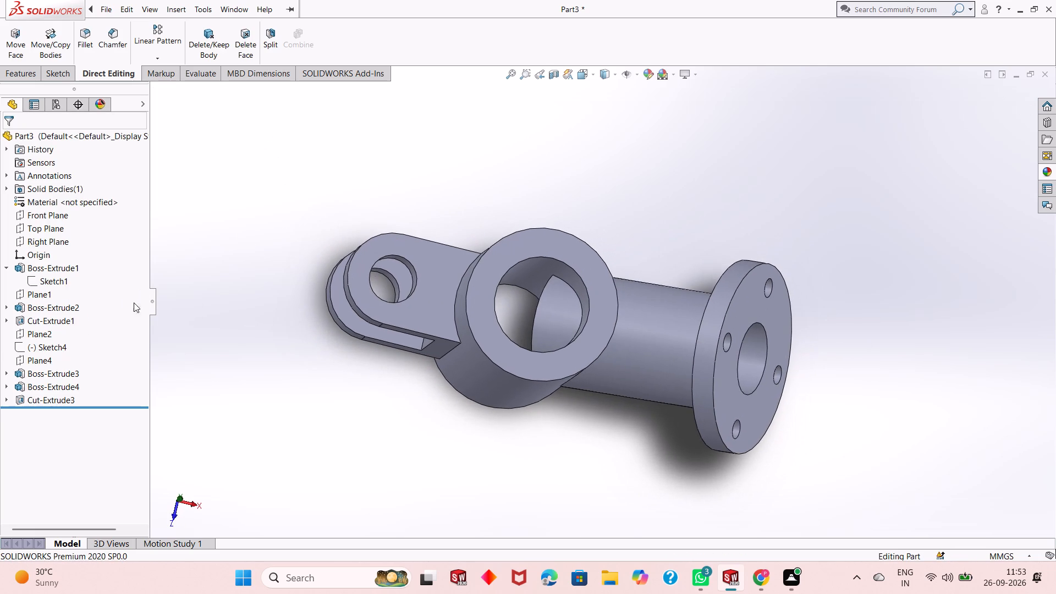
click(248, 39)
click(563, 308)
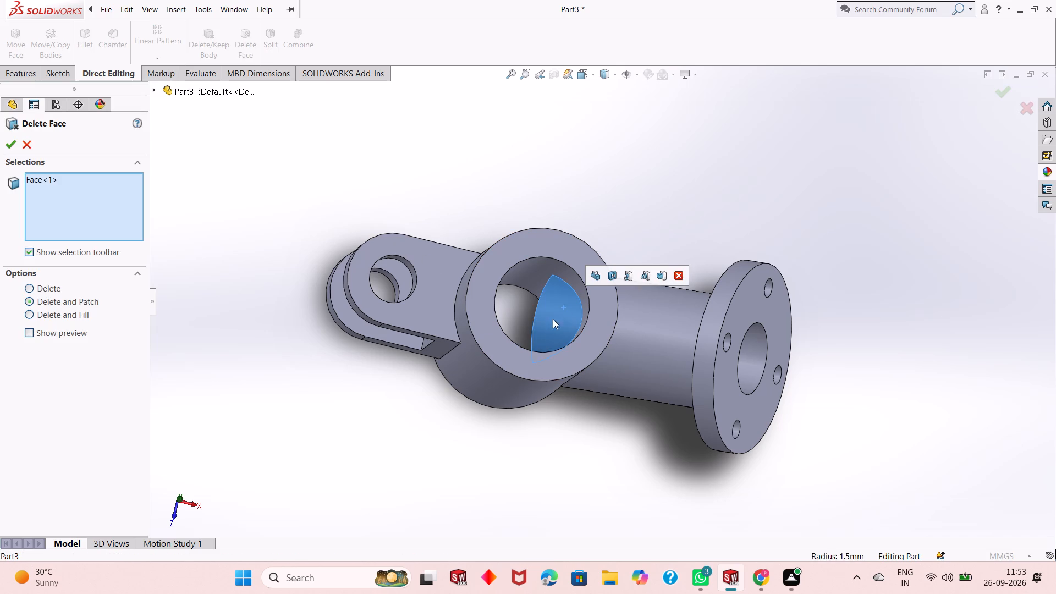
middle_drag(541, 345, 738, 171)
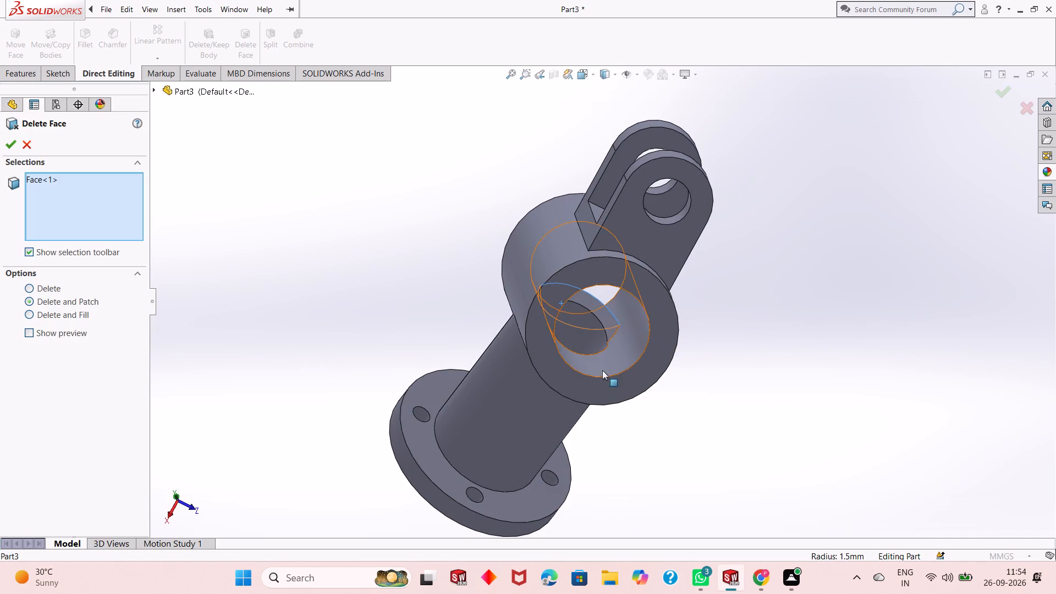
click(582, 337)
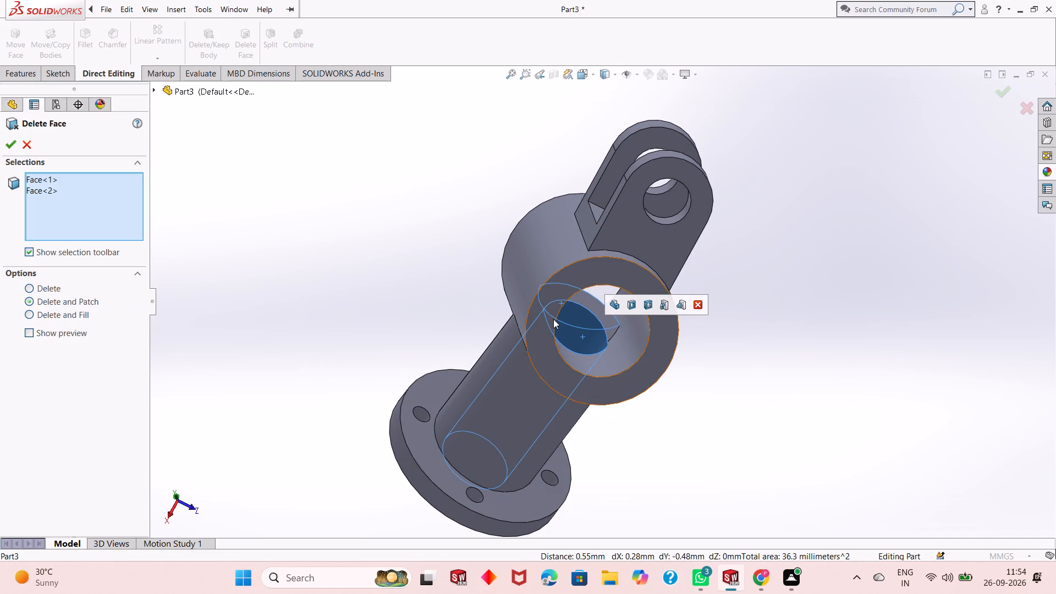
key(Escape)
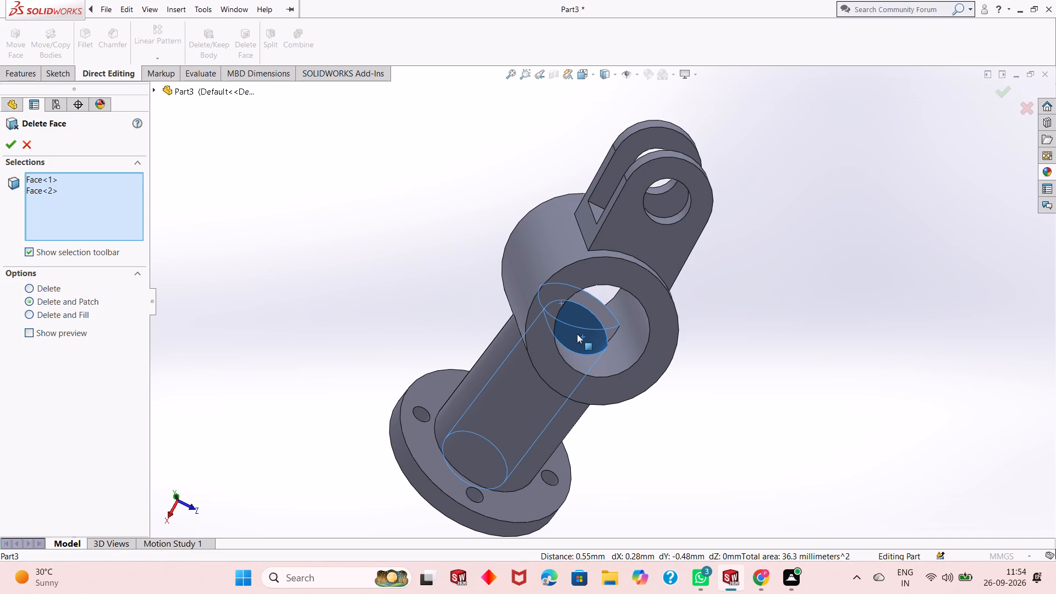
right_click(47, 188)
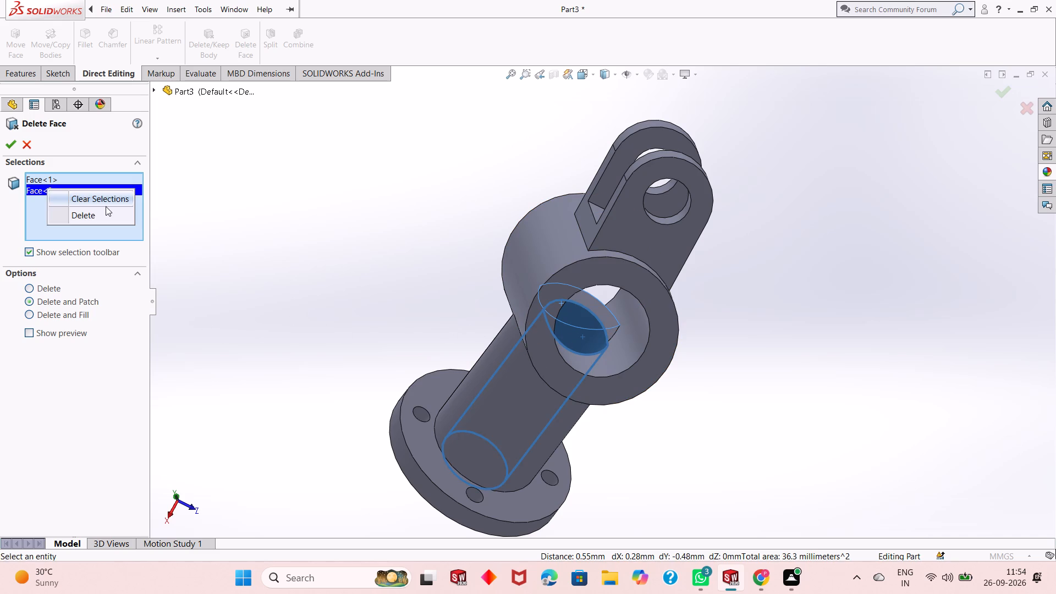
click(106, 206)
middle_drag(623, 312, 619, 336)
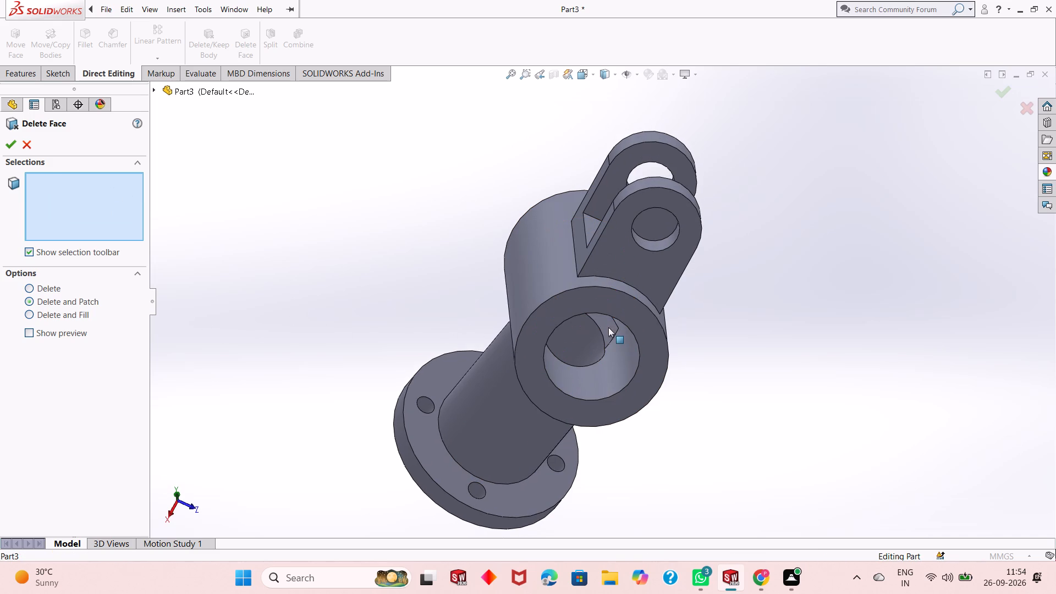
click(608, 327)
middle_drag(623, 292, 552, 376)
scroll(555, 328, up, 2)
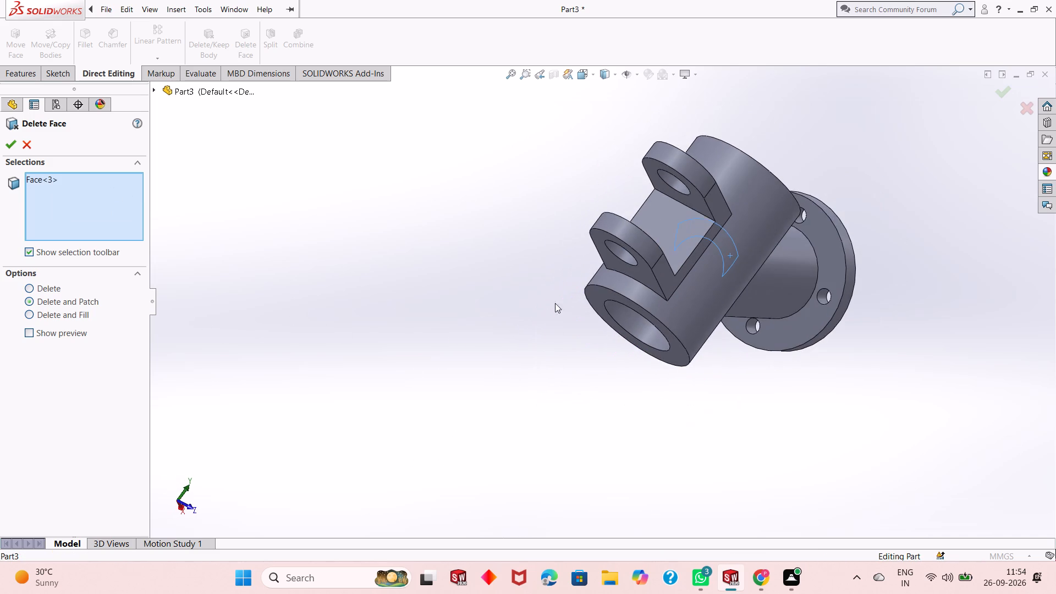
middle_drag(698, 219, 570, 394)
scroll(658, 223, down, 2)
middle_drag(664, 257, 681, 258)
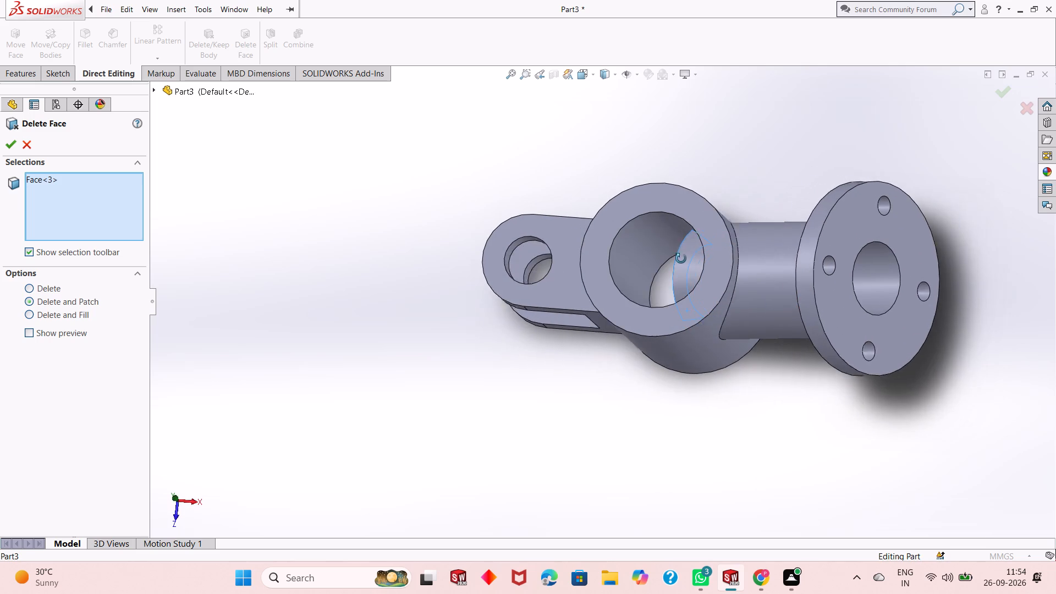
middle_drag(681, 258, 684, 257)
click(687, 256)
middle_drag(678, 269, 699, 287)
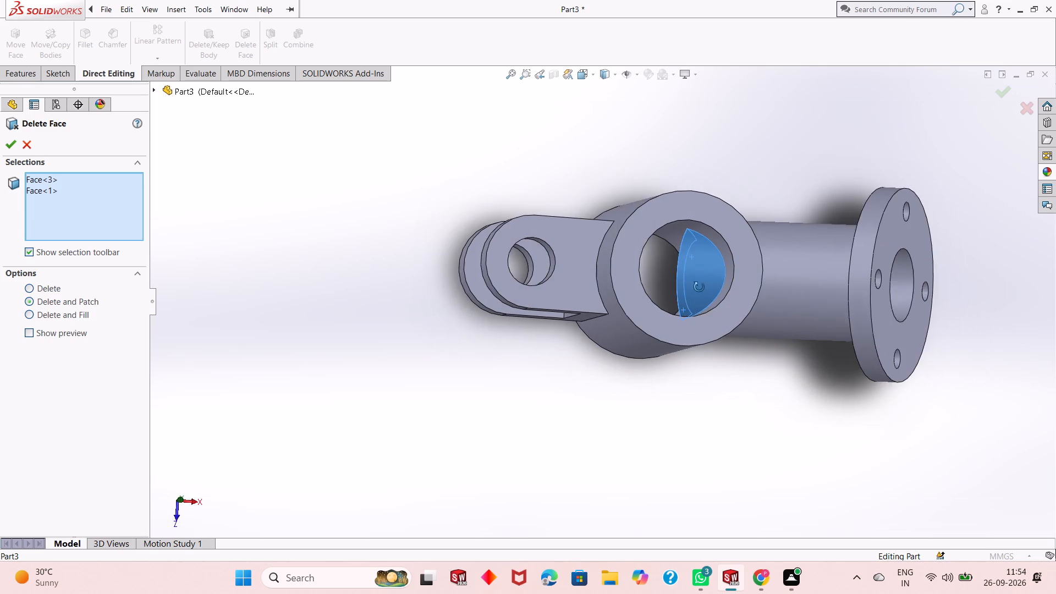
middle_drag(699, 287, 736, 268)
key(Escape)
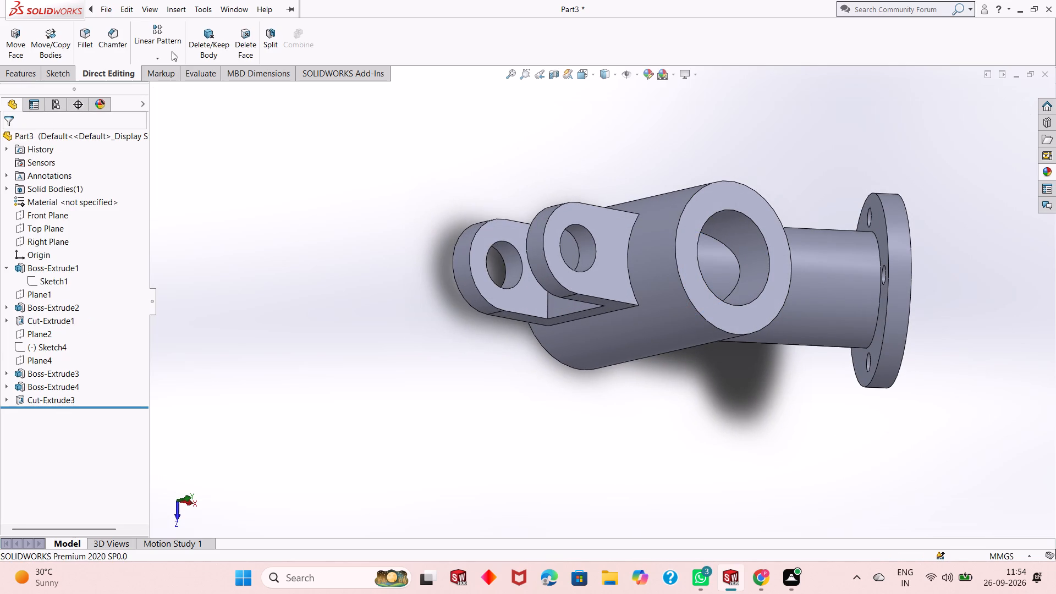
Delete only the two faces of the branch stub protruding into the cylinder, using Delete Face with Delete and Patch.
click(249, 46)
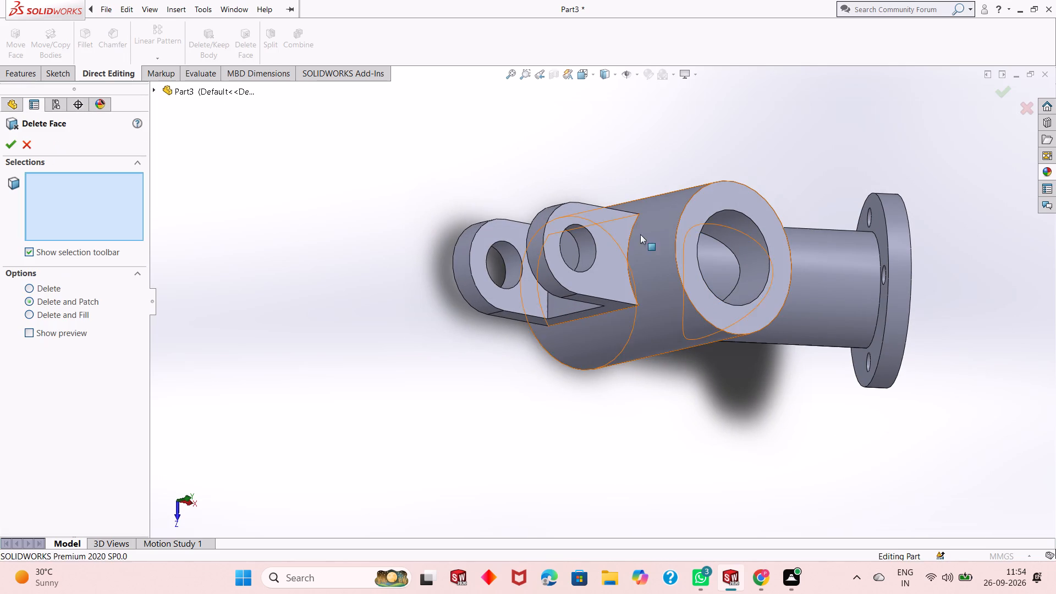
click(713, 254)
middle_drag(509, 272, 653, 250)
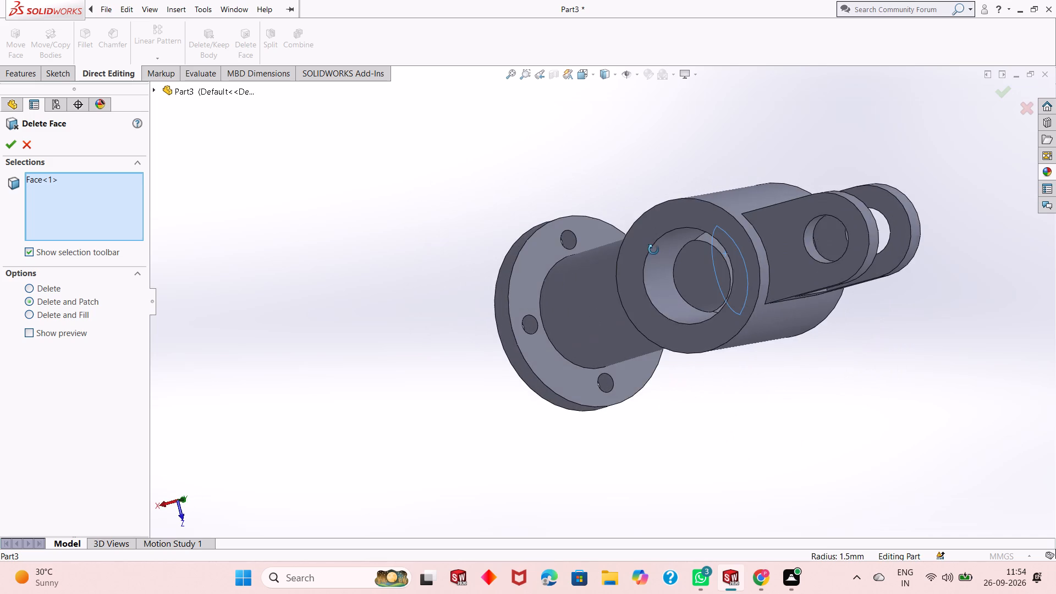
middle_drag(653, 250, 654, 249)
scroll(663, 242, down, 2)
middle_drag(671, 268, 694, 274)
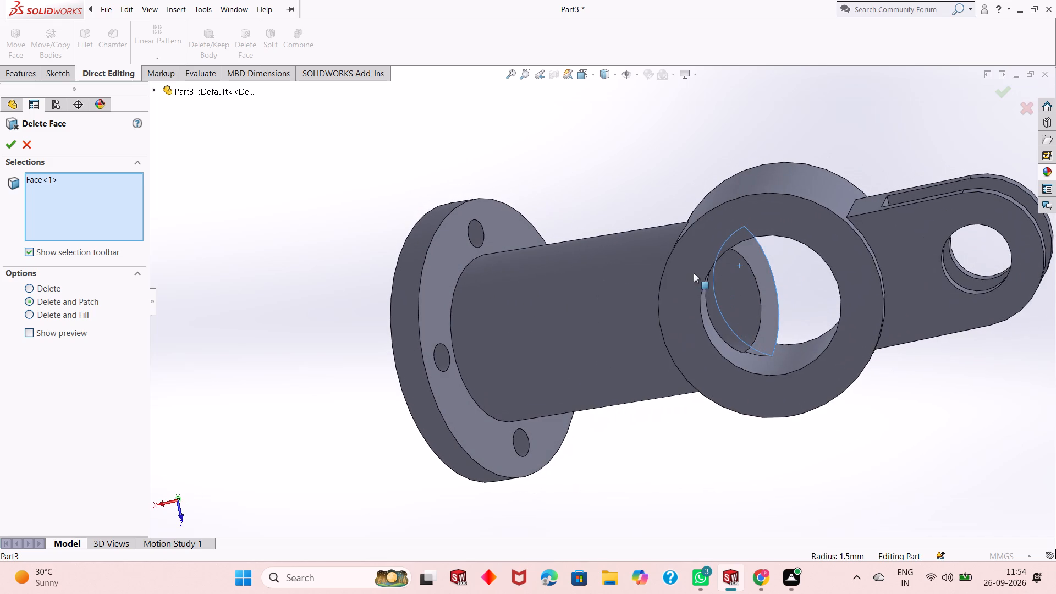
click(768, 285)
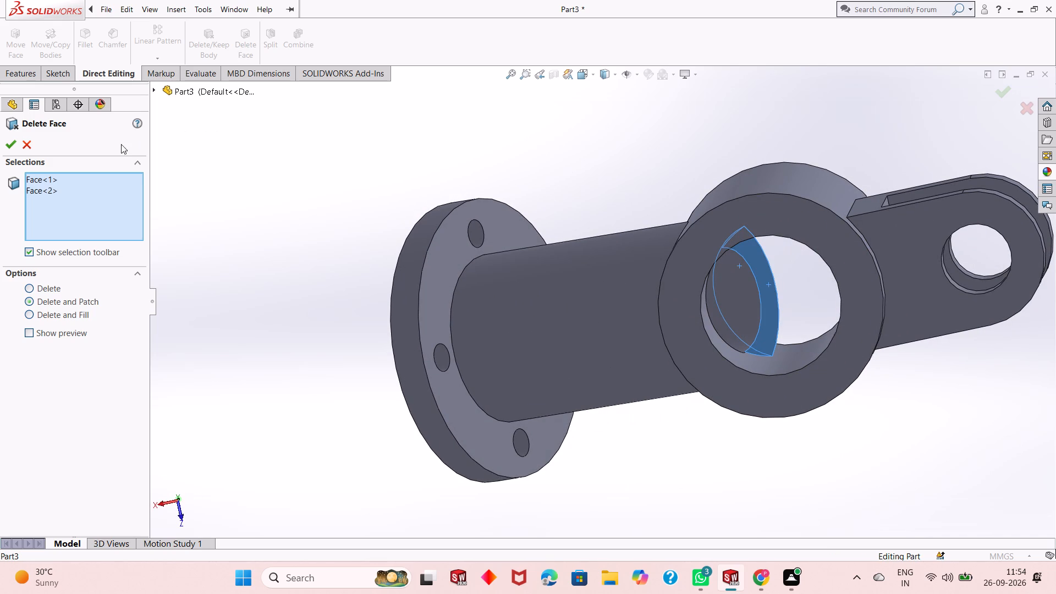
click(9, 141)
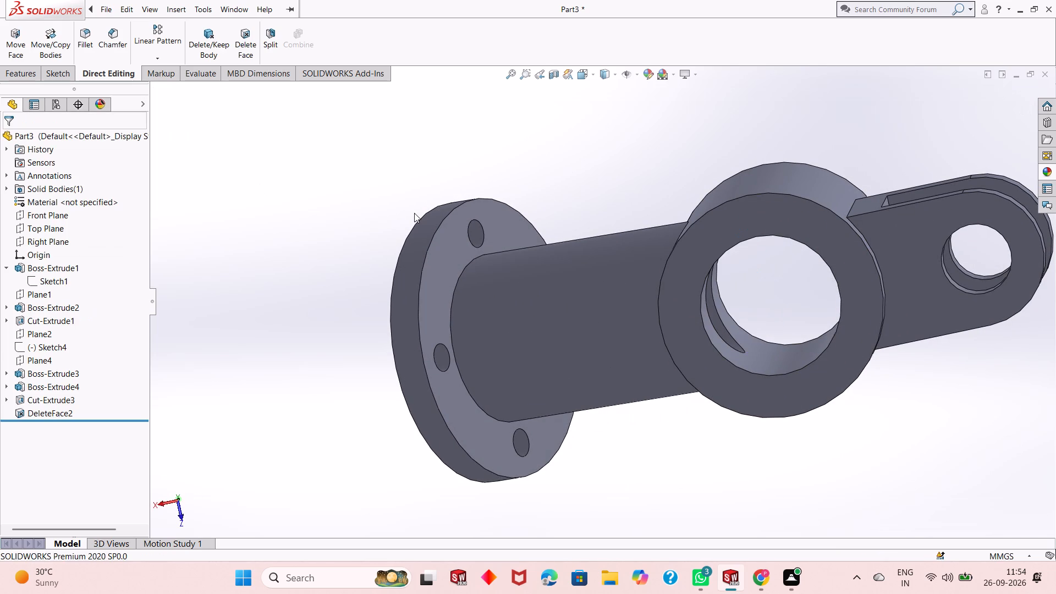
Examine the cylinder bore, branch junction and flange opening from several angles to check the face deletion.
middle_drag(672, 252, 433, 267)
middle_drag(432, 268, 463, 173)
scroll(279, 297, up, 3)
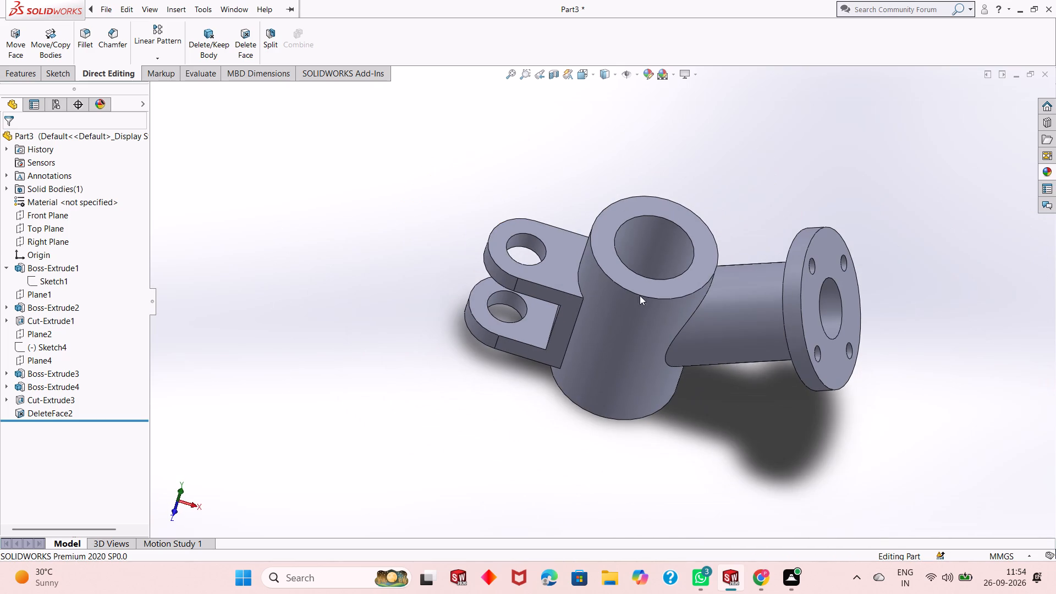
scroll(898, 334, down, 1)
middle_drag(616, 401, 595, 307)
scroll(595, 306, up, 1)
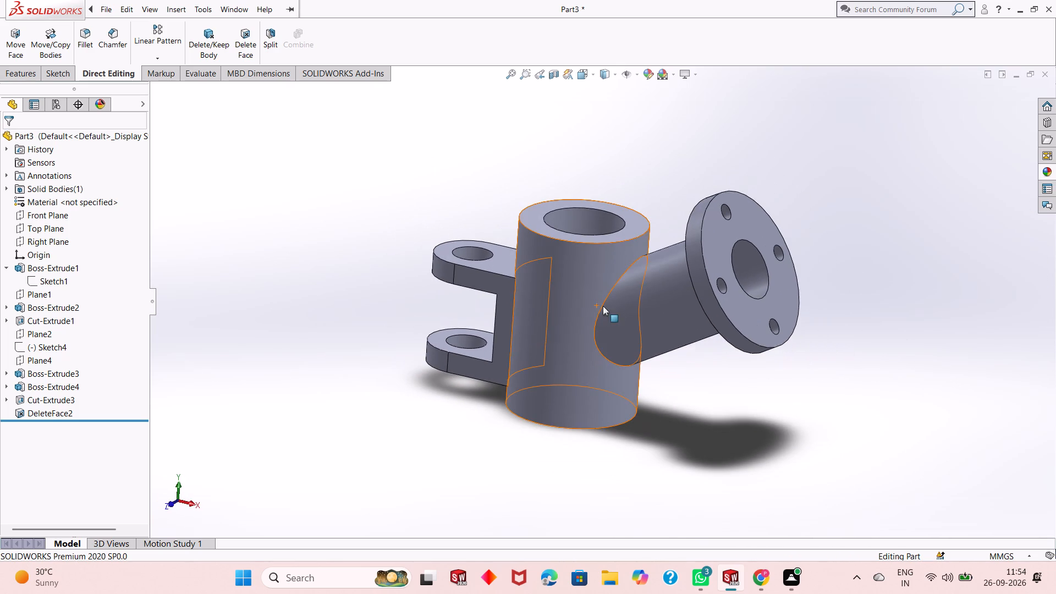
scroll(793, 270, down, 1)
scroll(600, 310, up, 1)
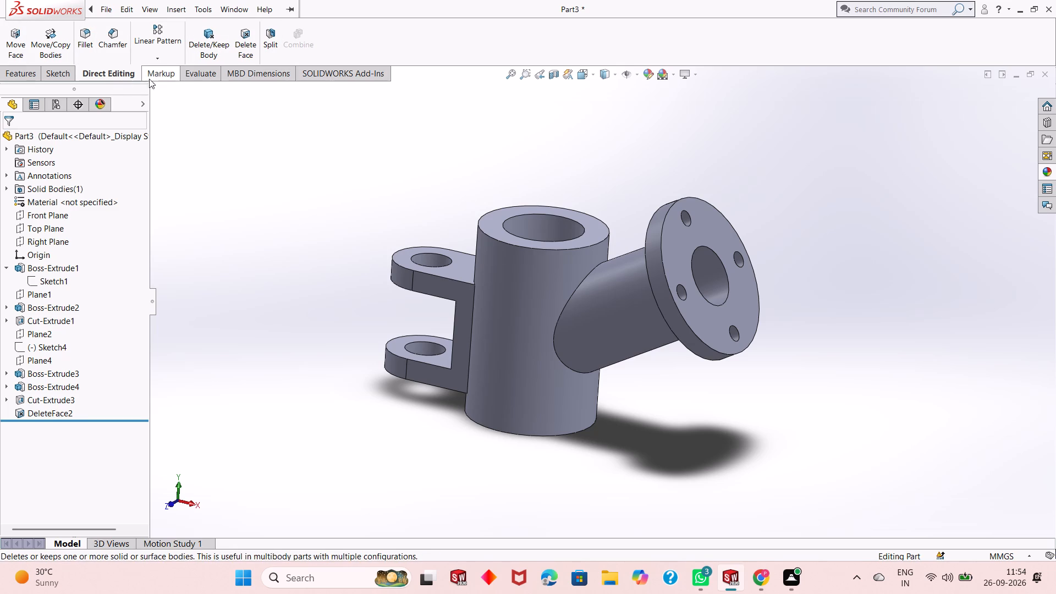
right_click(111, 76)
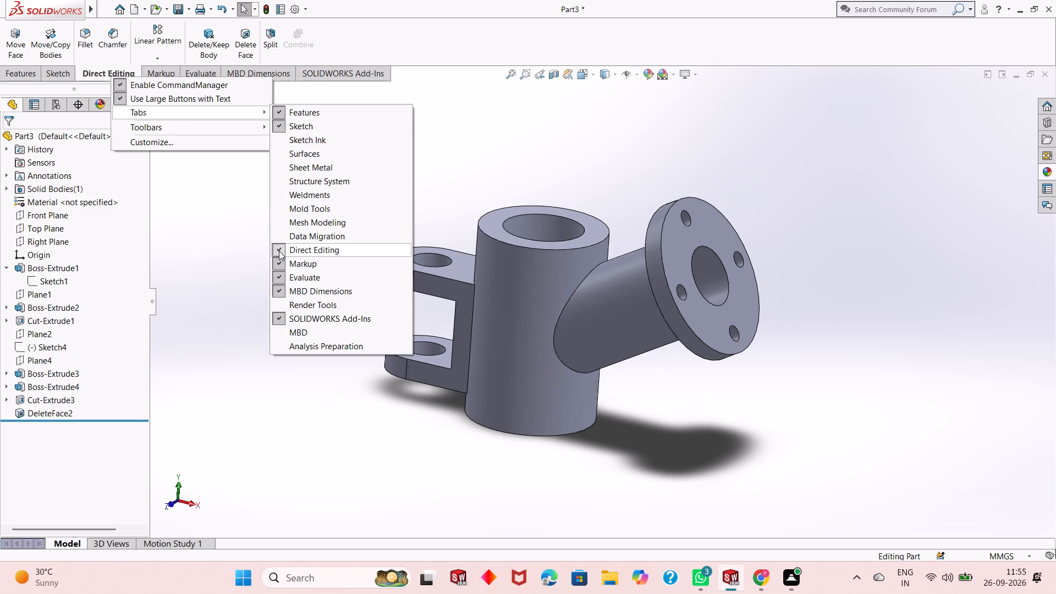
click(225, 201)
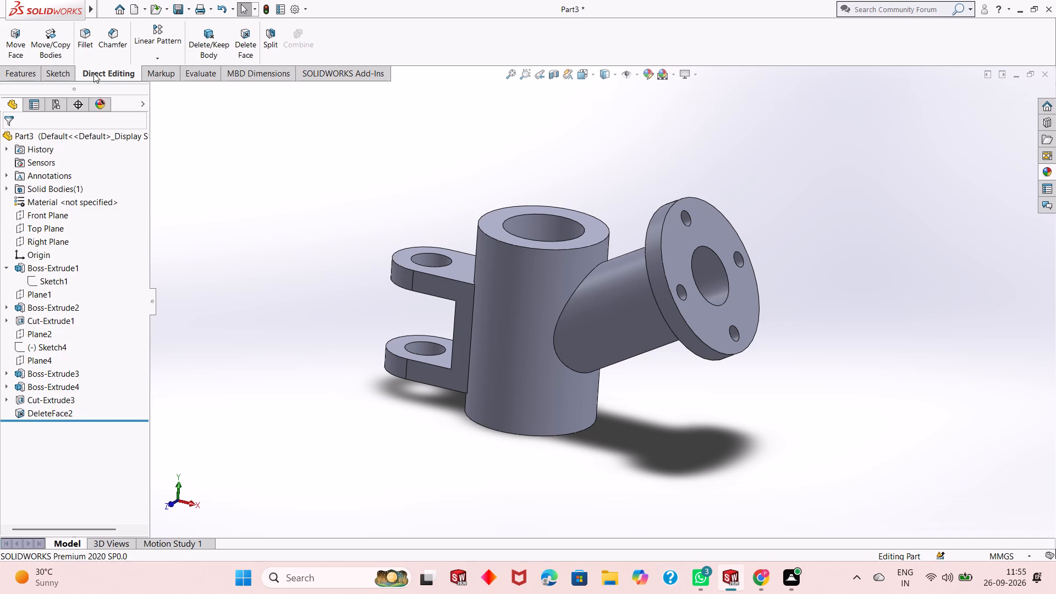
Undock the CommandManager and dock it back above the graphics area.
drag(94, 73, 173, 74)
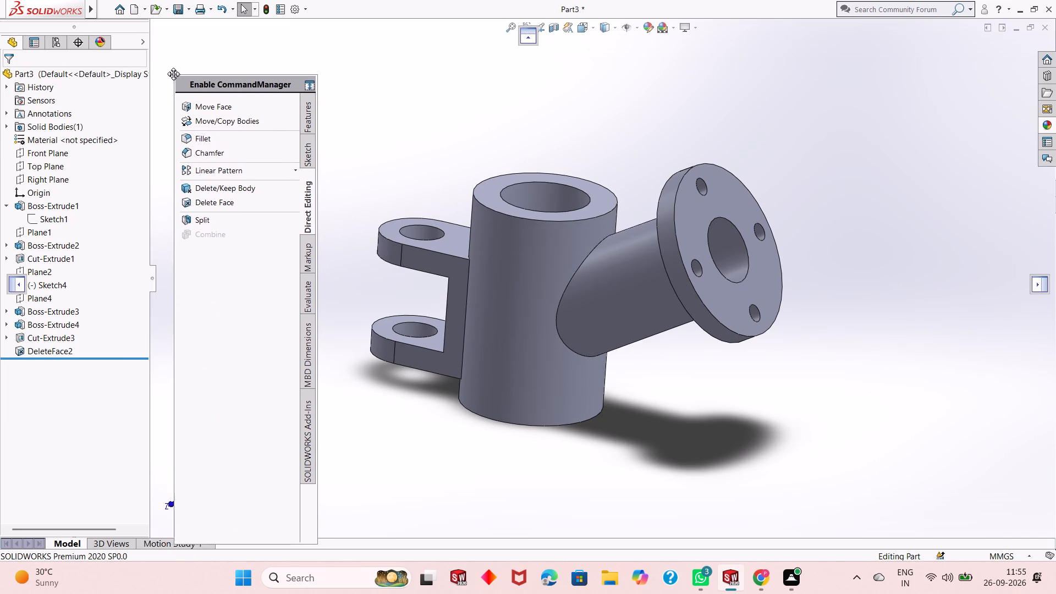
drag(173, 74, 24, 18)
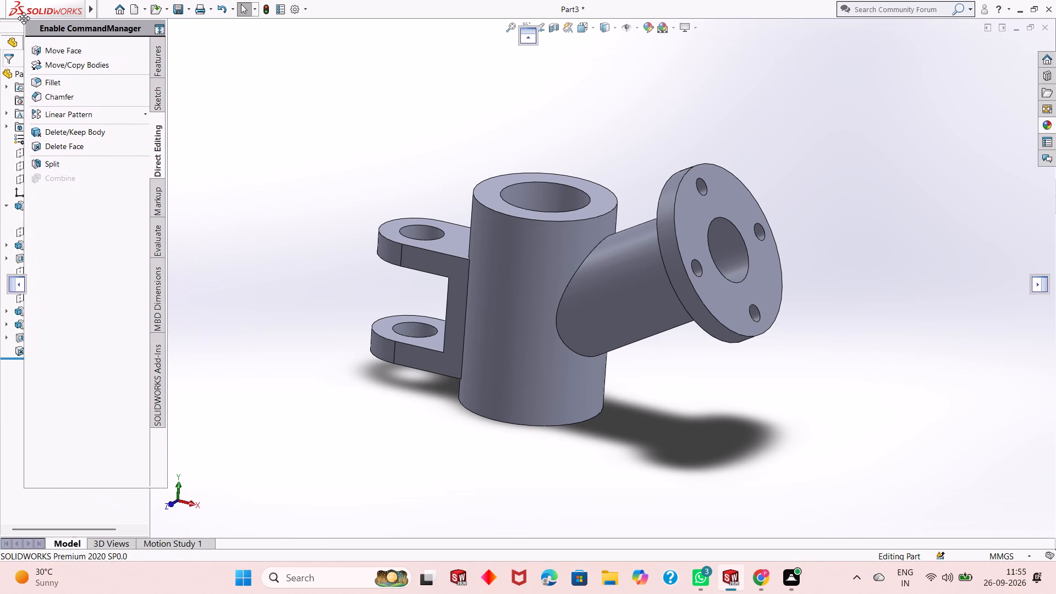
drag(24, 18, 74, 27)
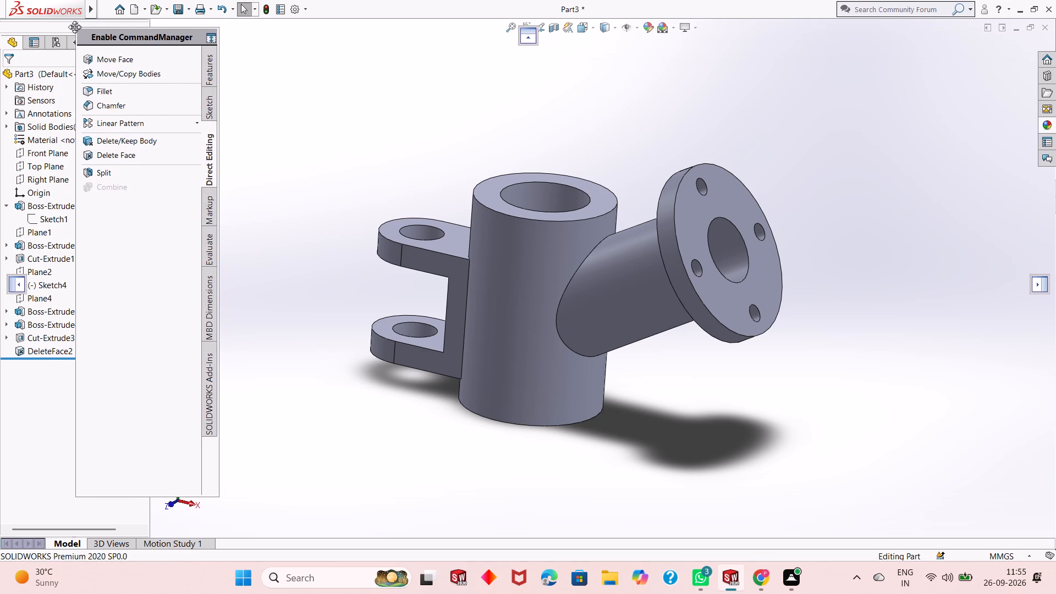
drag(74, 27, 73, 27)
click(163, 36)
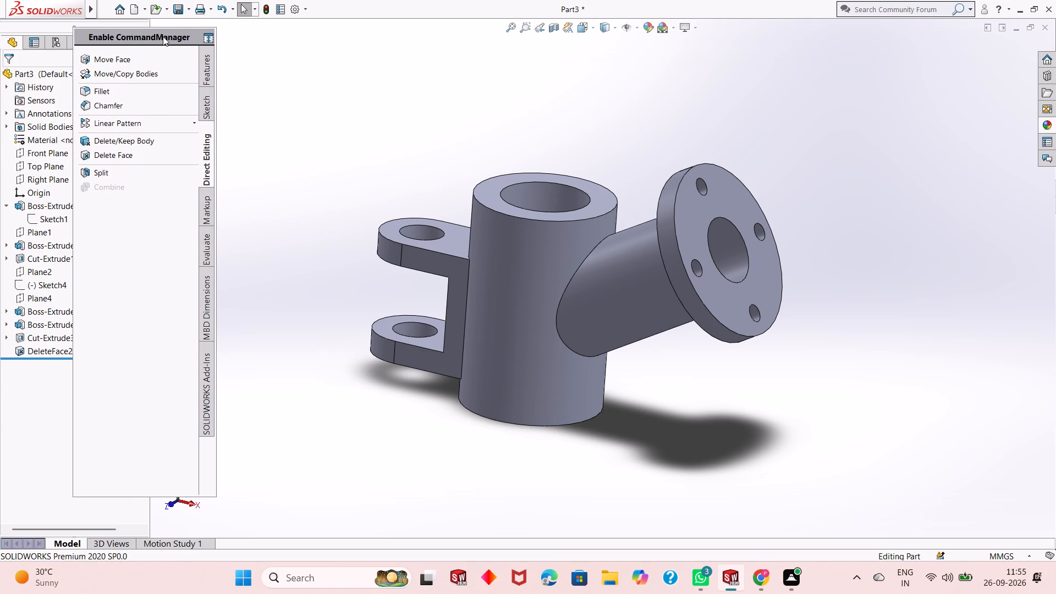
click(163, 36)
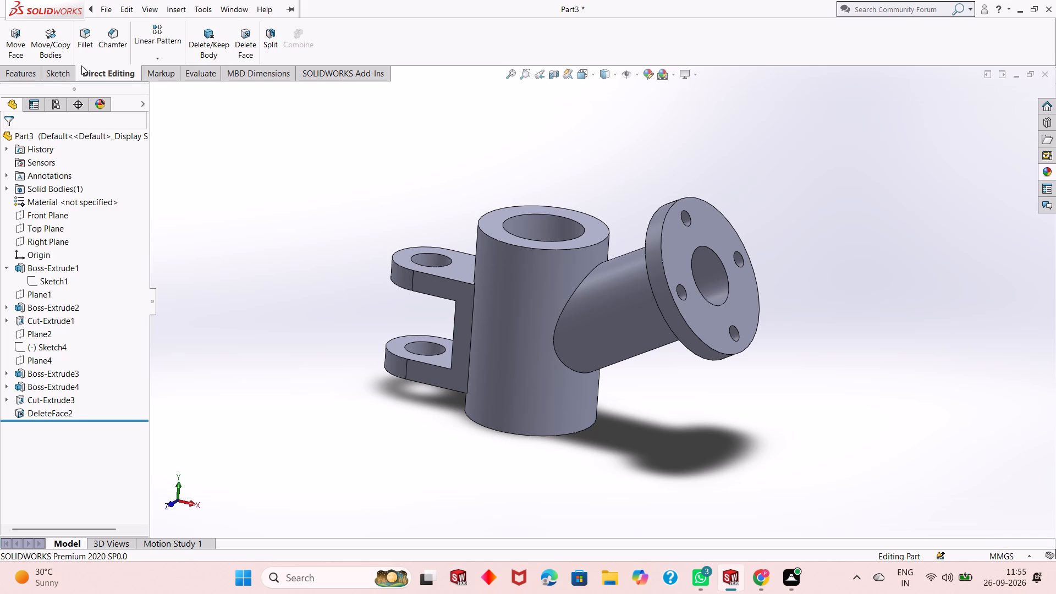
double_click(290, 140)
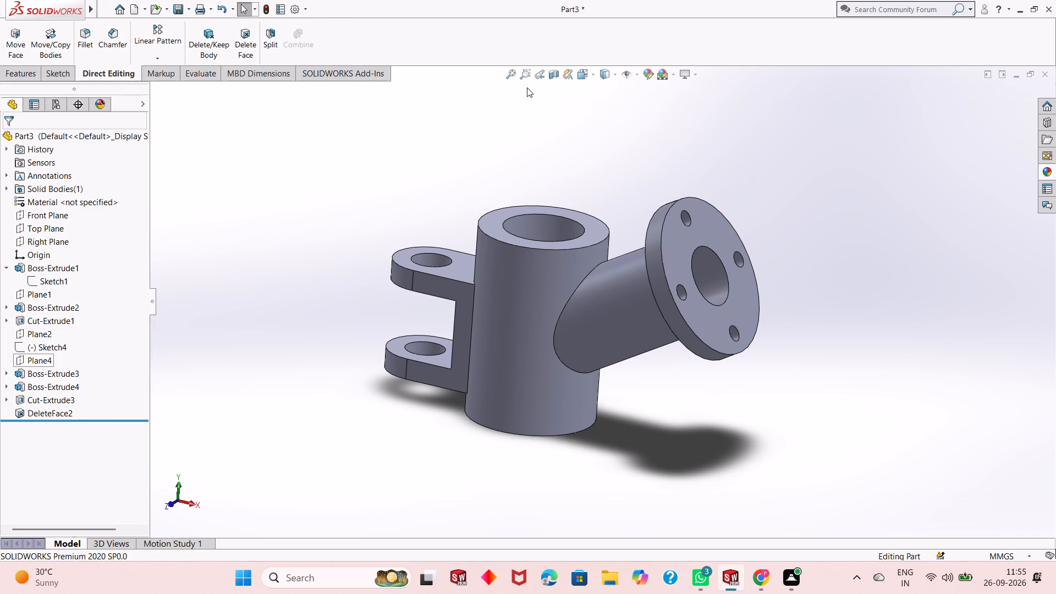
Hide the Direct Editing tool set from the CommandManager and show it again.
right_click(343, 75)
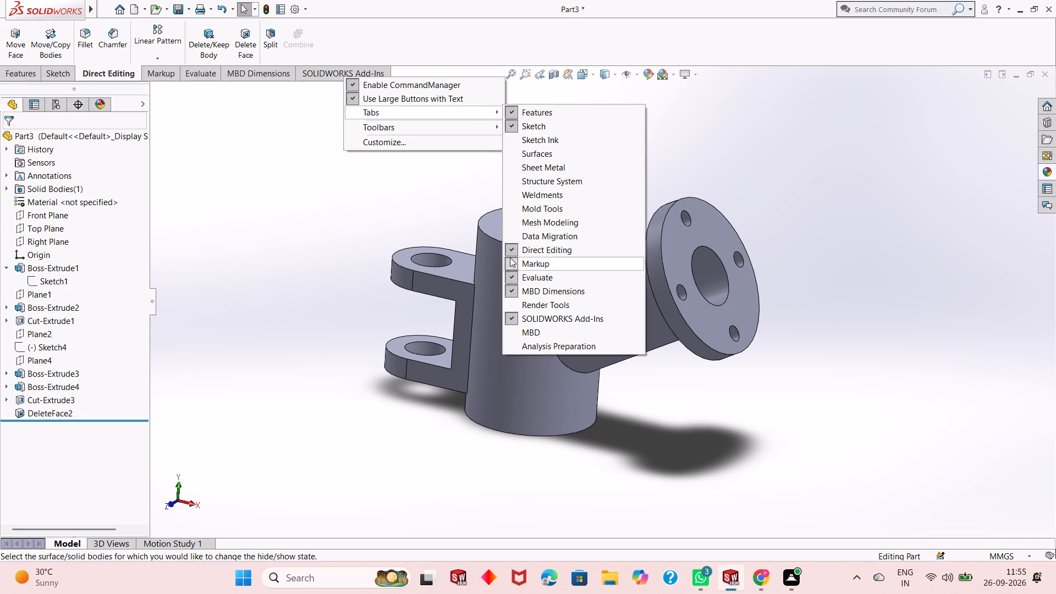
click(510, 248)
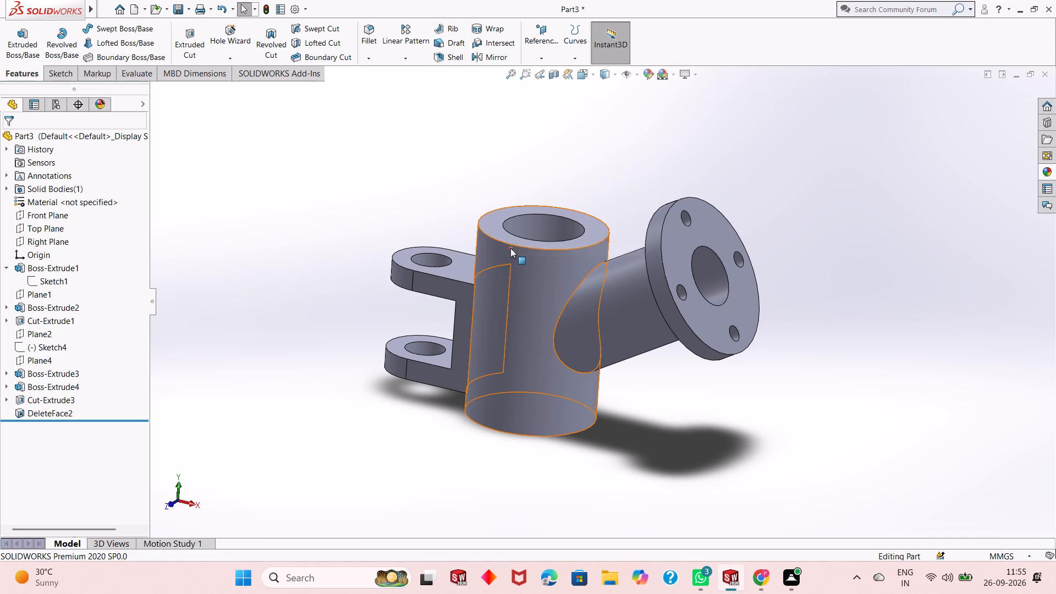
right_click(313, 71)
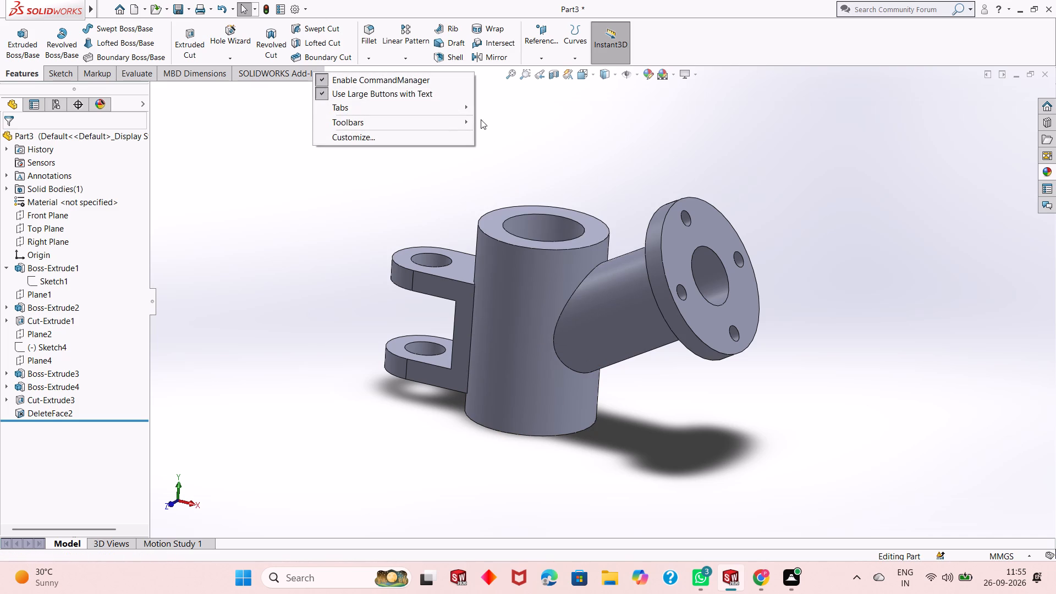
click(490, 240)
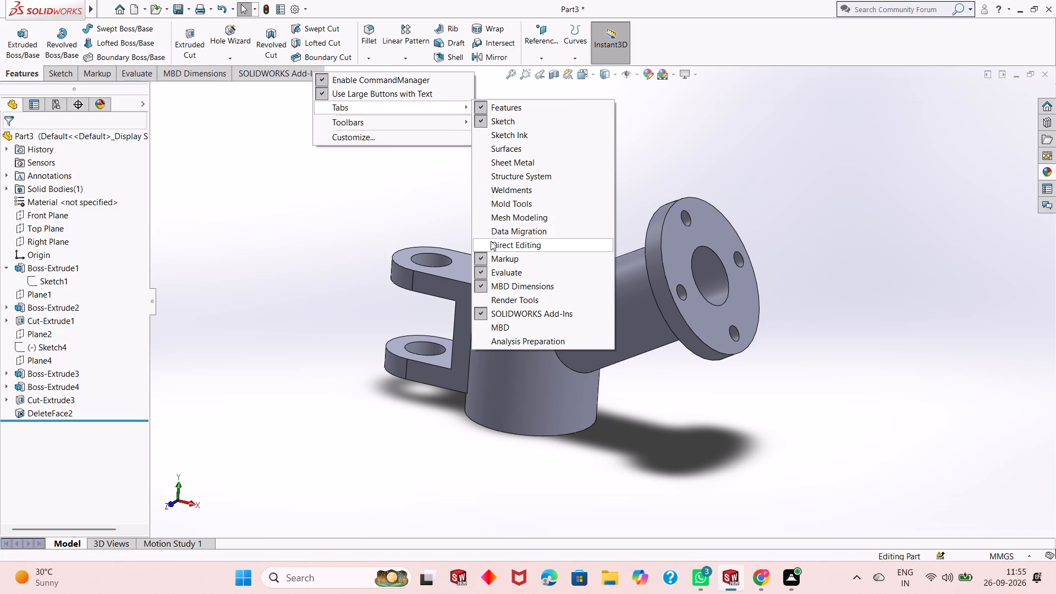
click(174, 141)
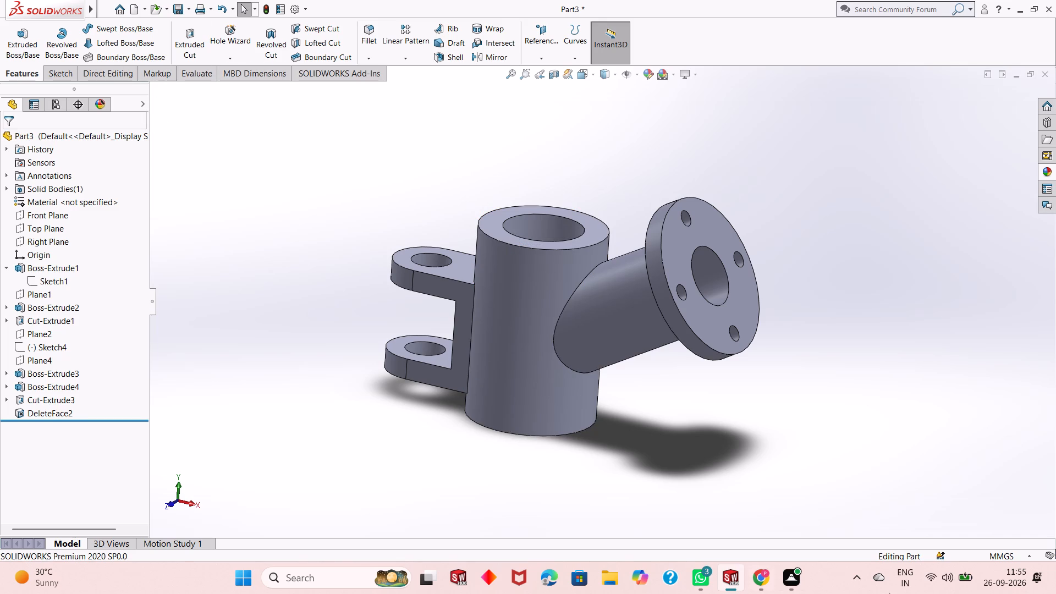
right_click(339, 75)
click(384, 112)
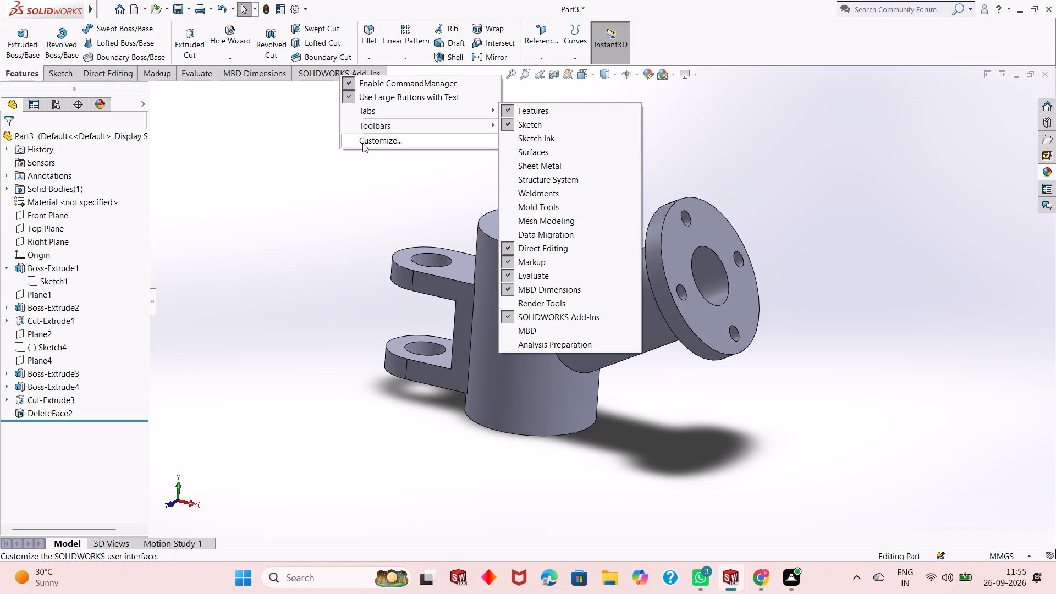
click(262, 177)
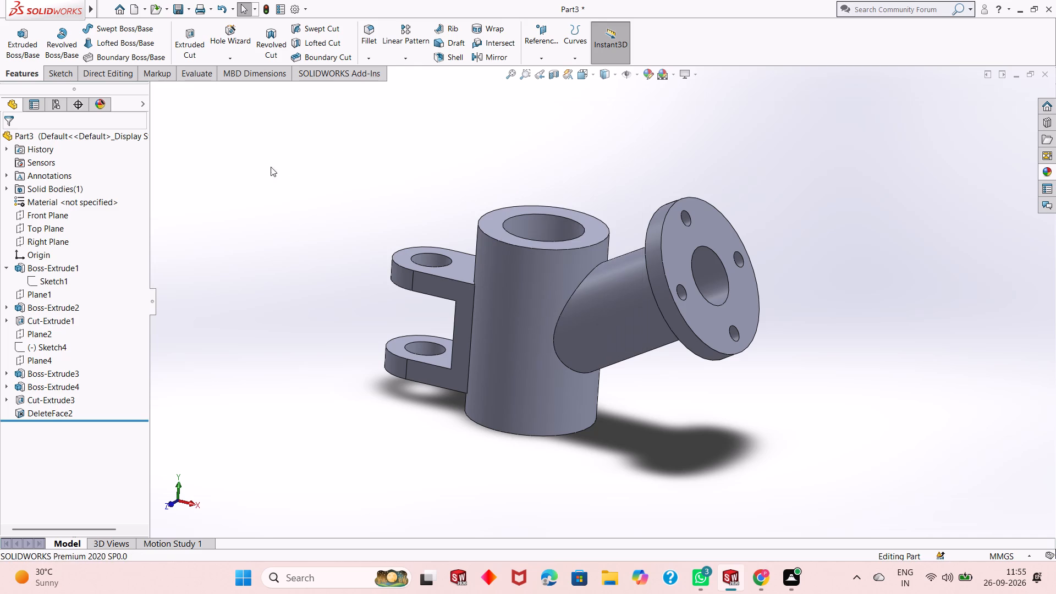
Examine the cylinder bore, clevis lug, inclined branch and bolt-hole flange of the part from several angles.
scroll(574, 287, up, 1)
middle_drag(619, 237, 558, 402)
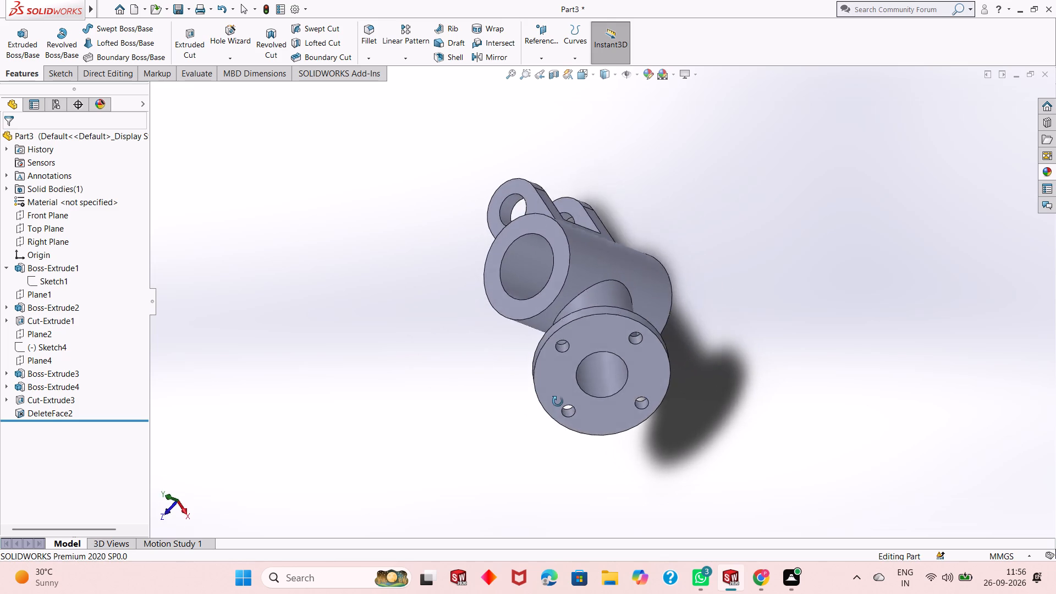
middle_drag(558, 402, 659, 200)
middle_drag(620, 240, 624, 240)
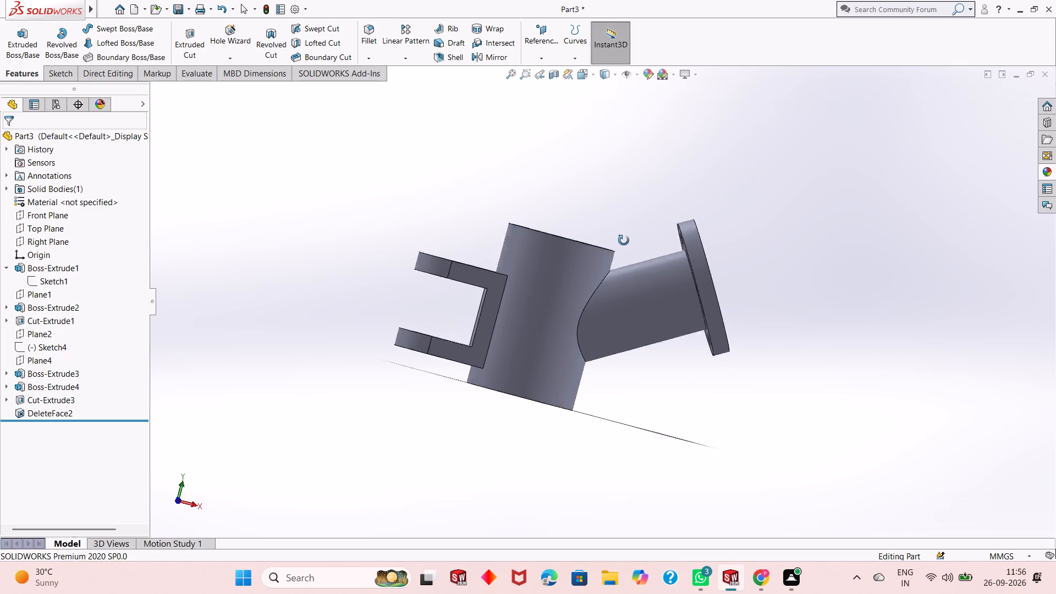
middle_drag(624, 240, 546, 296)
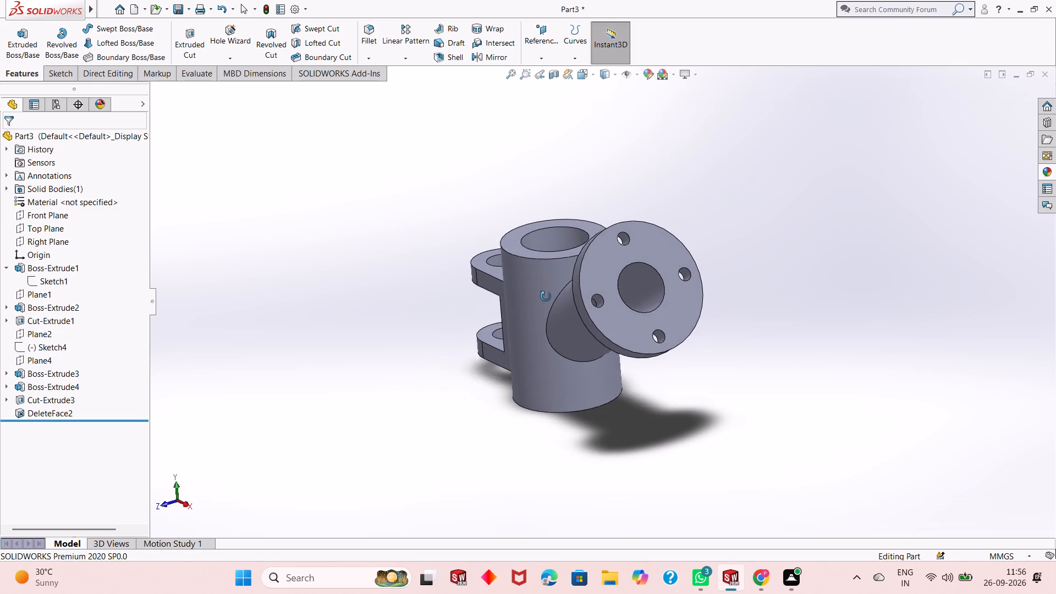
middle_drag(546, 296, 570, 368)
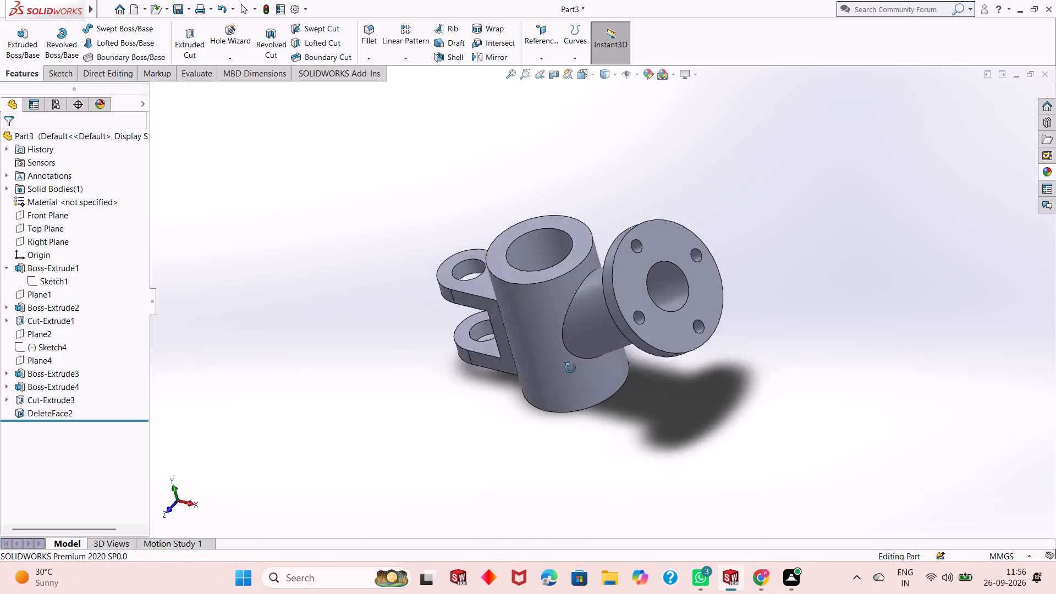
middle_drag(570, 368, 602, 309)
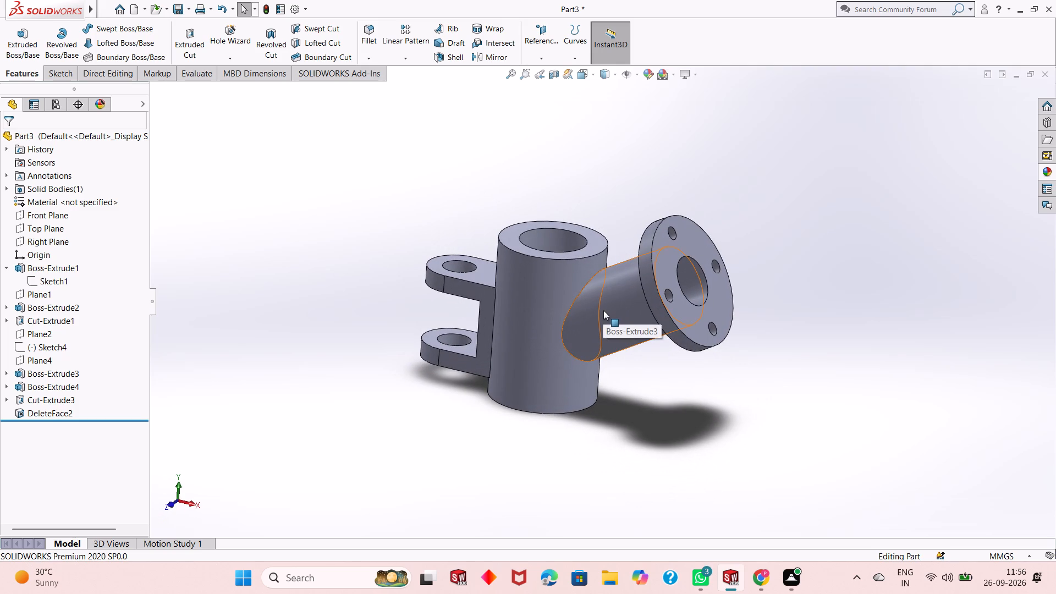
scroll(597, 215, down, 2)
scroll(591, 269, up, 2)
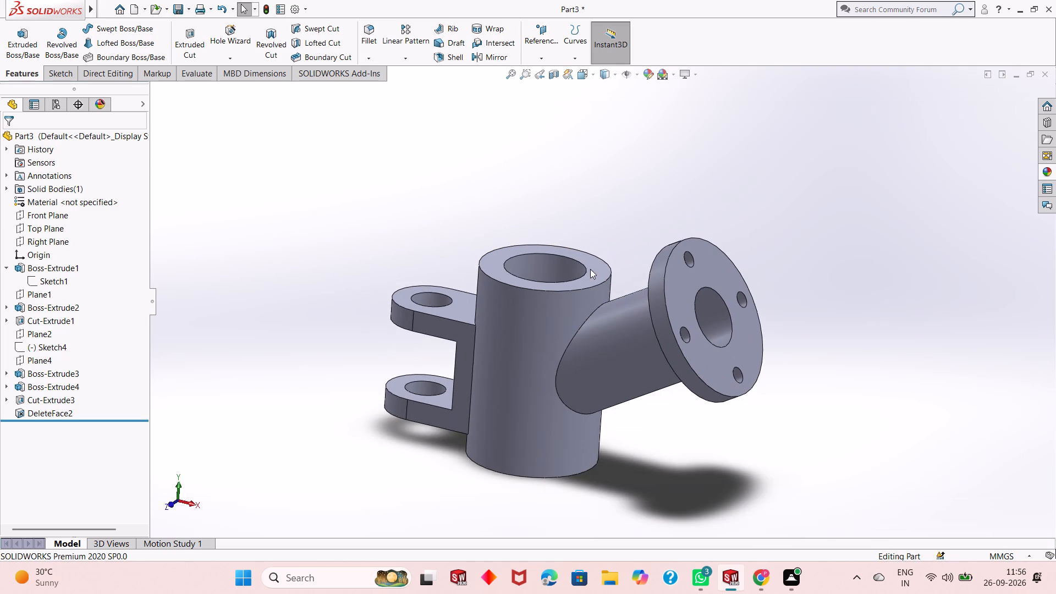
middle_drag(603, 260, 618, 426)
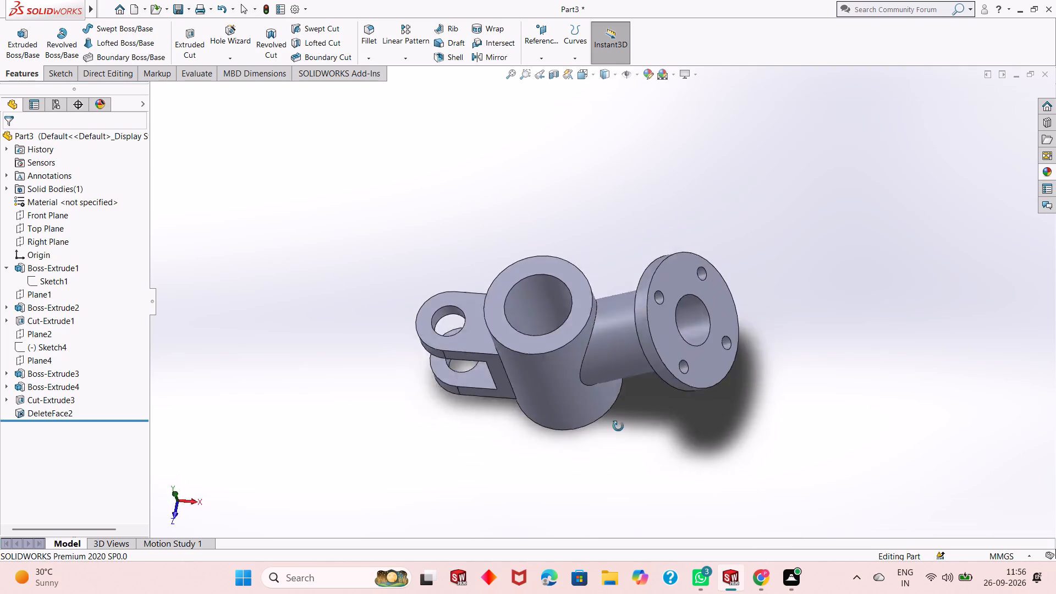
middle_drag(618, 426, 651, 327)
scroll(651, 327, up, 1)
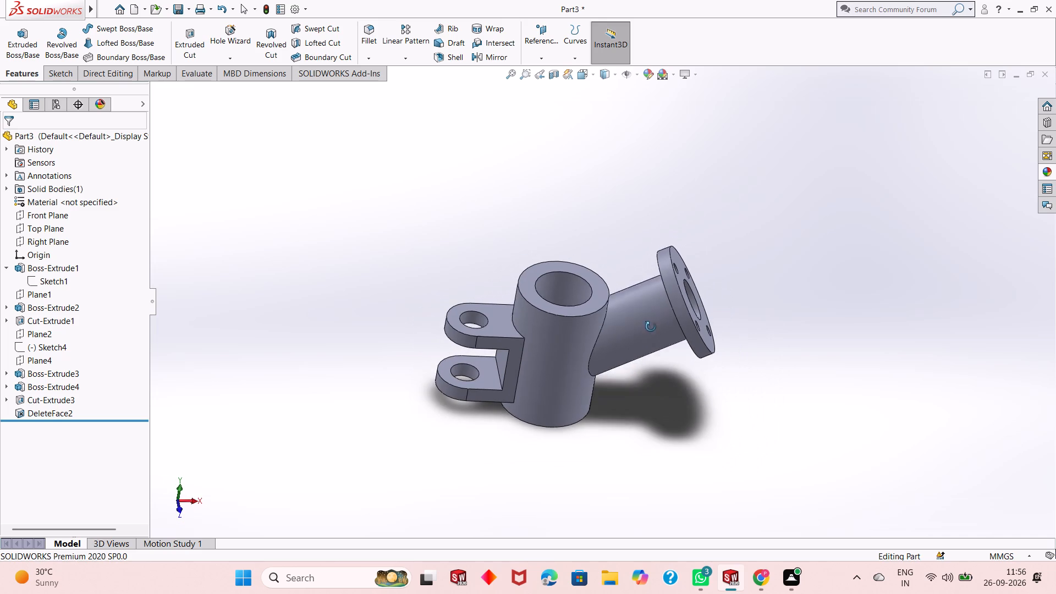
middle_drag(651, 327, 651, 317)
scroll(592, 333, down, 1)
middle_drag(560, 341, 552, 323)
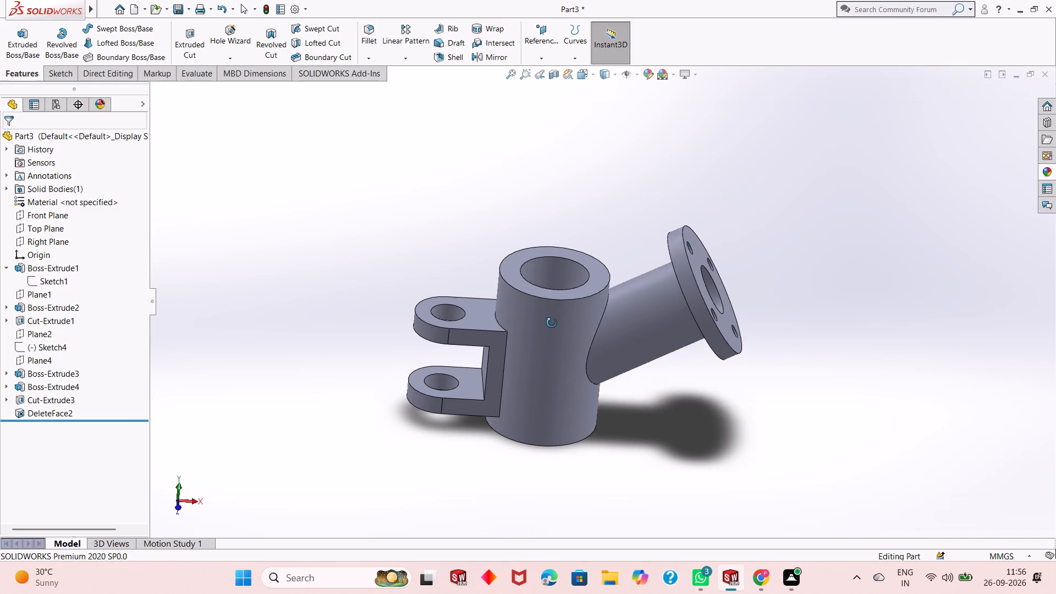
middle_drag(552, 323, 493, 320)
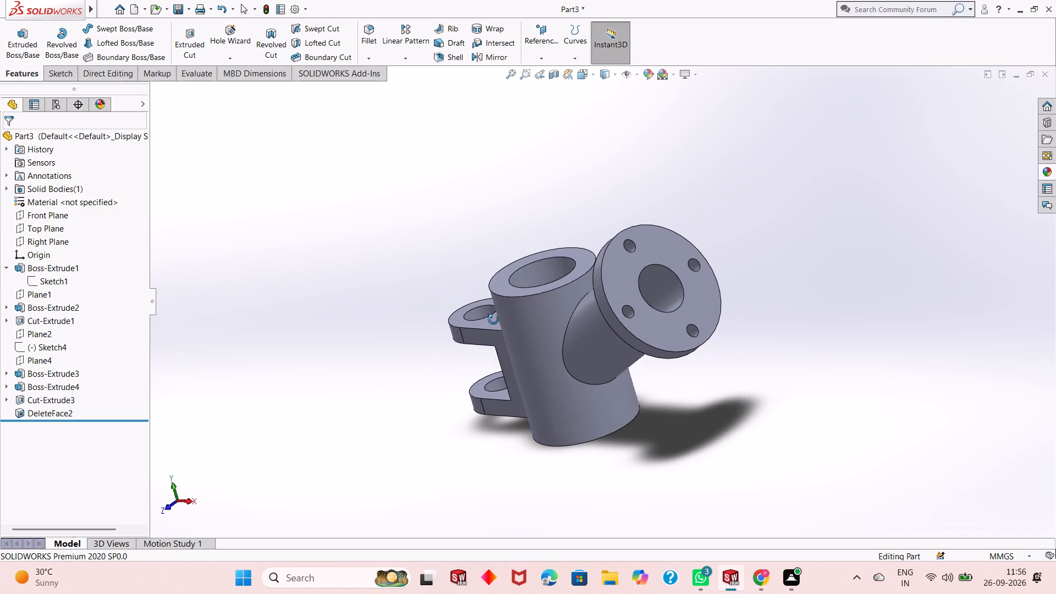
middle_drag(493, 320, 550, 315)
middle_drag(550, 314, 547, 307)
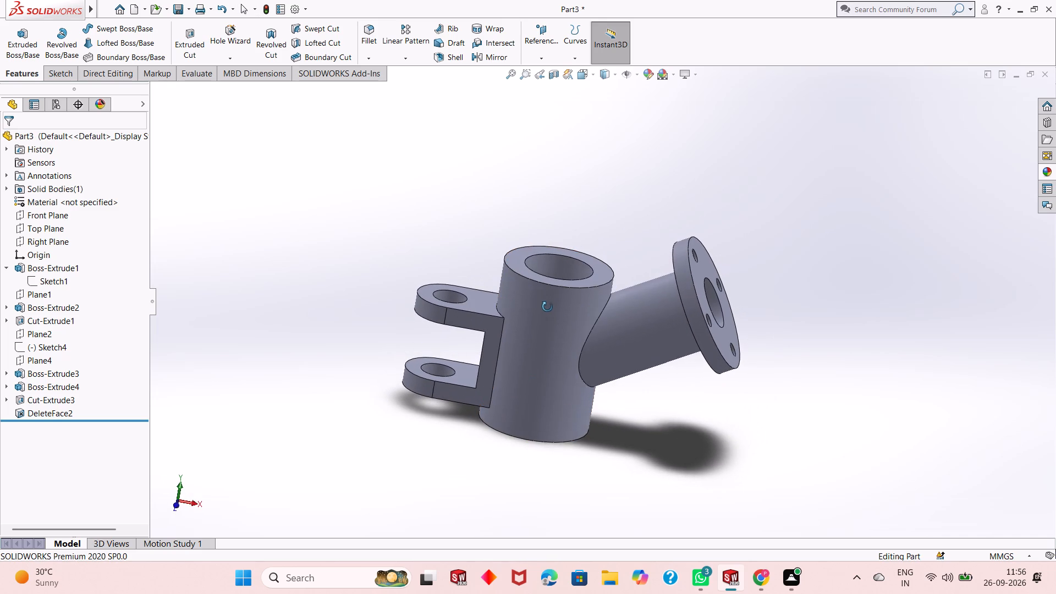
middle_drag(547, 307, 547, 306)
scroll(575, 293, down, 1)
scroll(580, 320, up, 2)
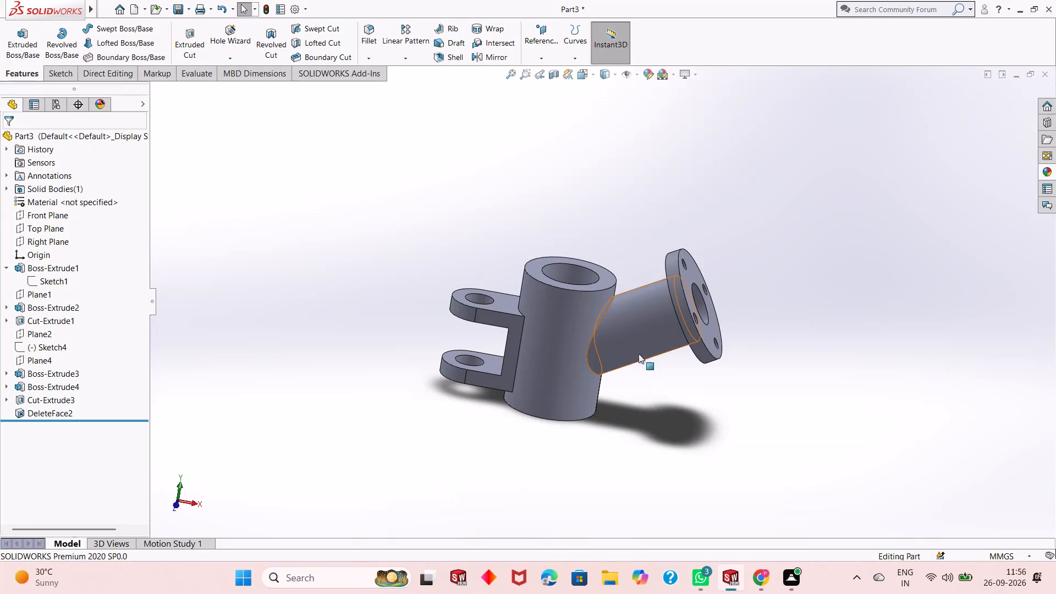
middle_drag(643, 317, 626, 323)
scroll(612, 310, down, 1)
scroll(604, 325, up, 1)
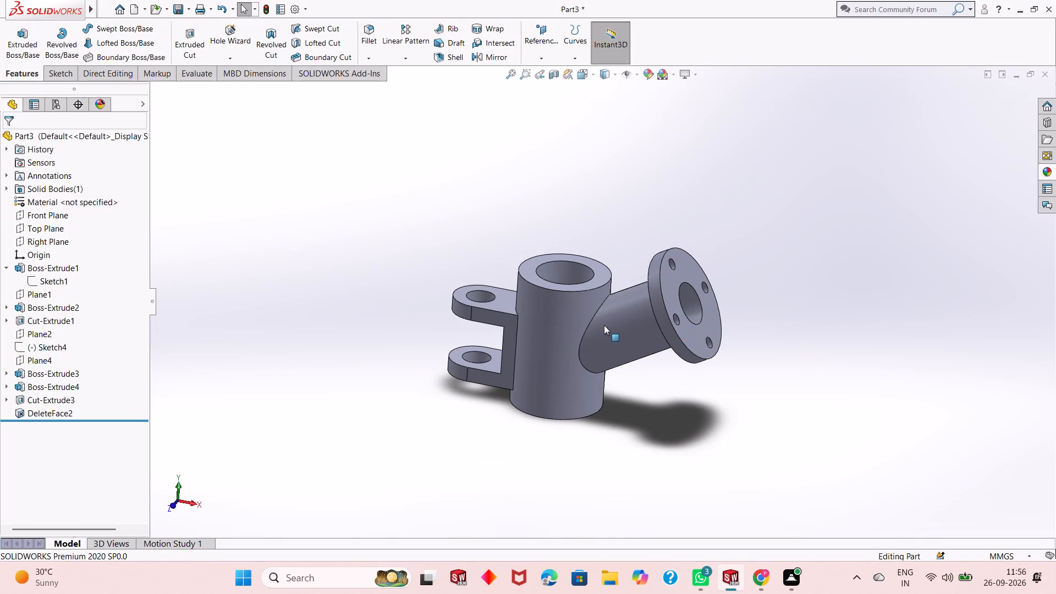
middle_drag(604, 325, 601, 353)
scroll(600, 309, down, 2)
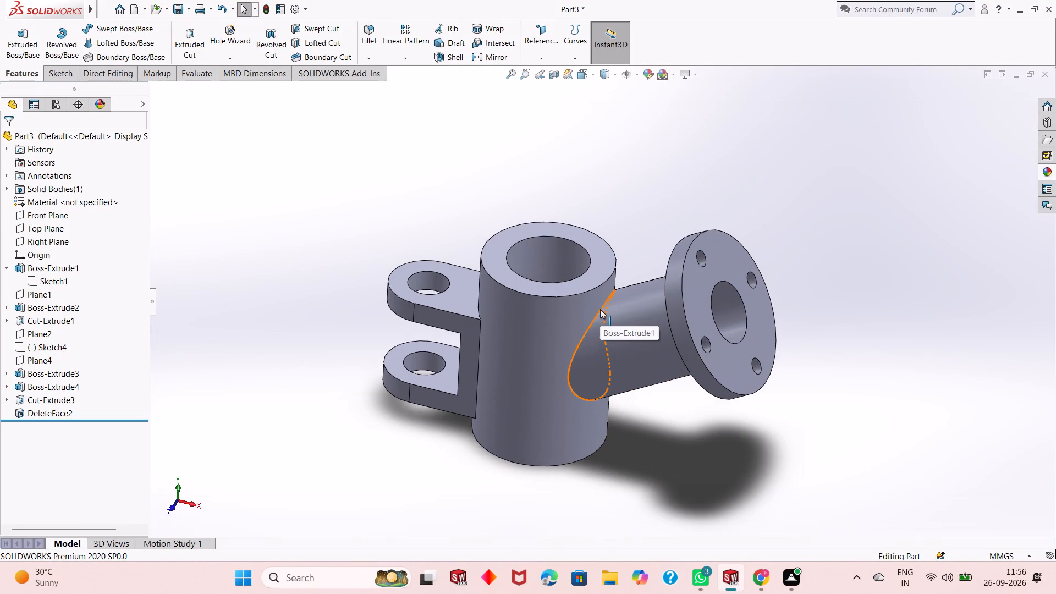
scroll(600, 309, up, 1)
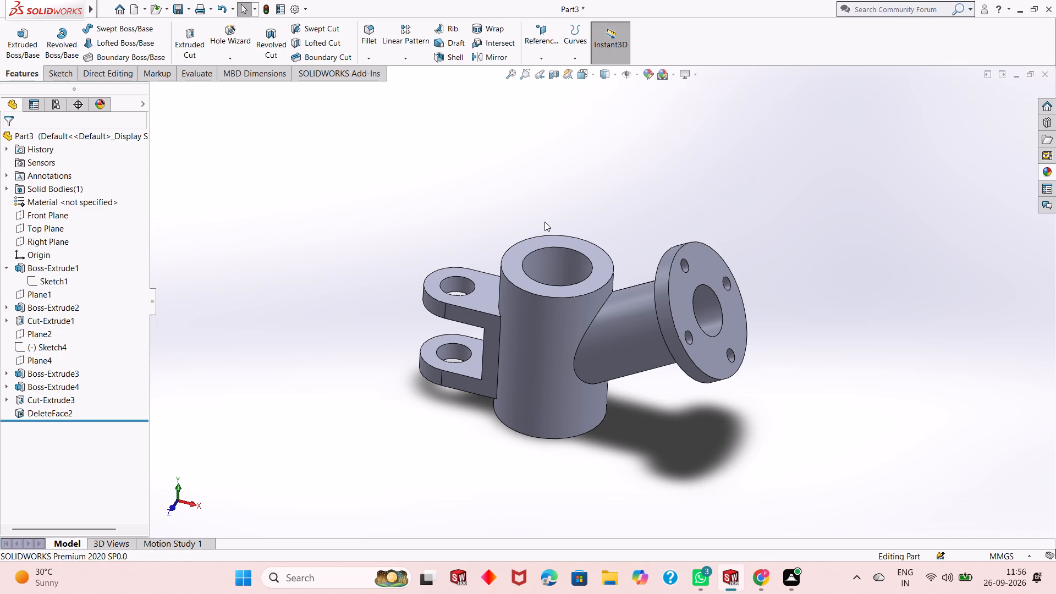
Save the part in the Downloads folder as a SOLIDWORKS Part named Pipe link connector.
key(ctrl+s)
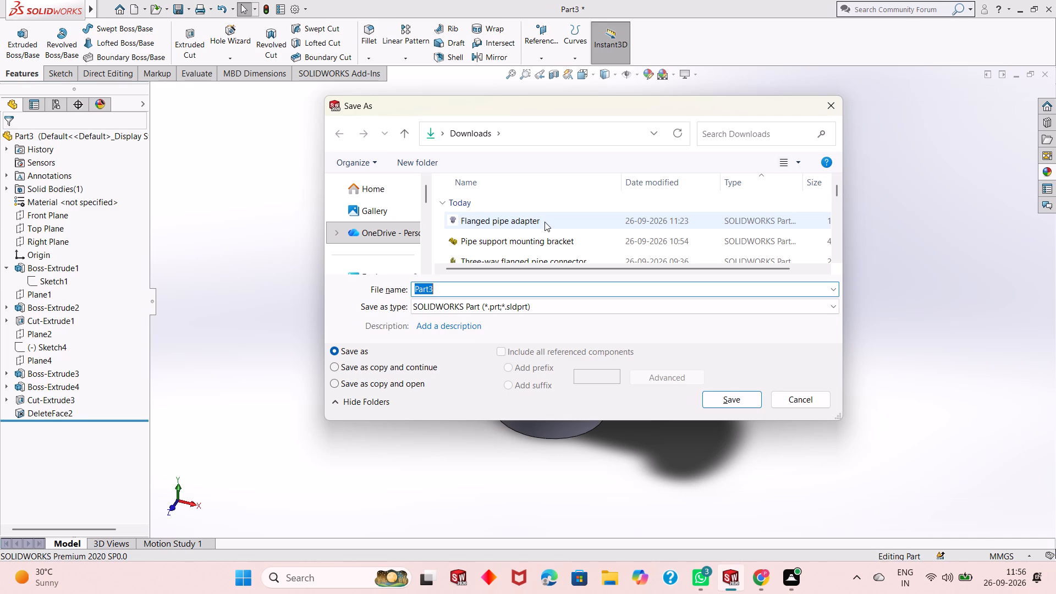
text(Pipe link)
key(space)
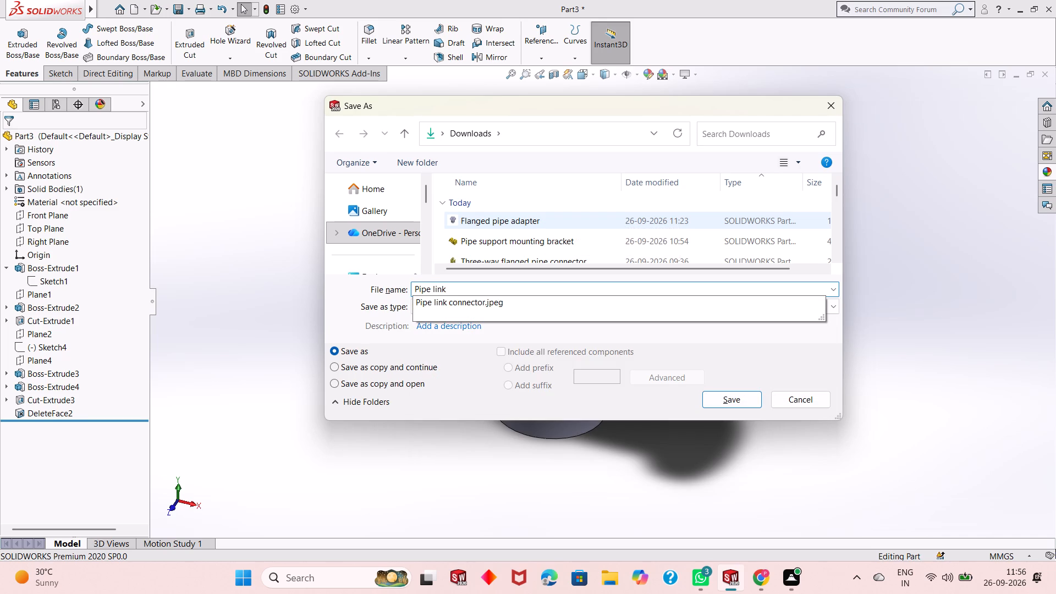
text(connector)
key(Return)
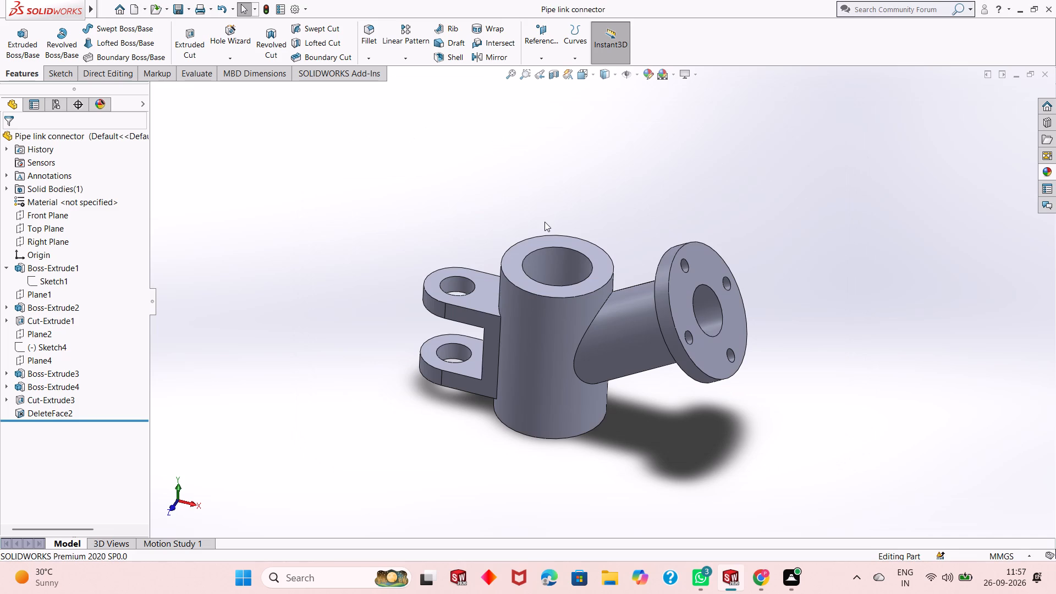
Save a copy of the part in Downloads in Adobe Portable Document Format (*.pdf), keeping the name Pipe link connector.
click(191, 7)
click(212, 36)
click(527, 307)
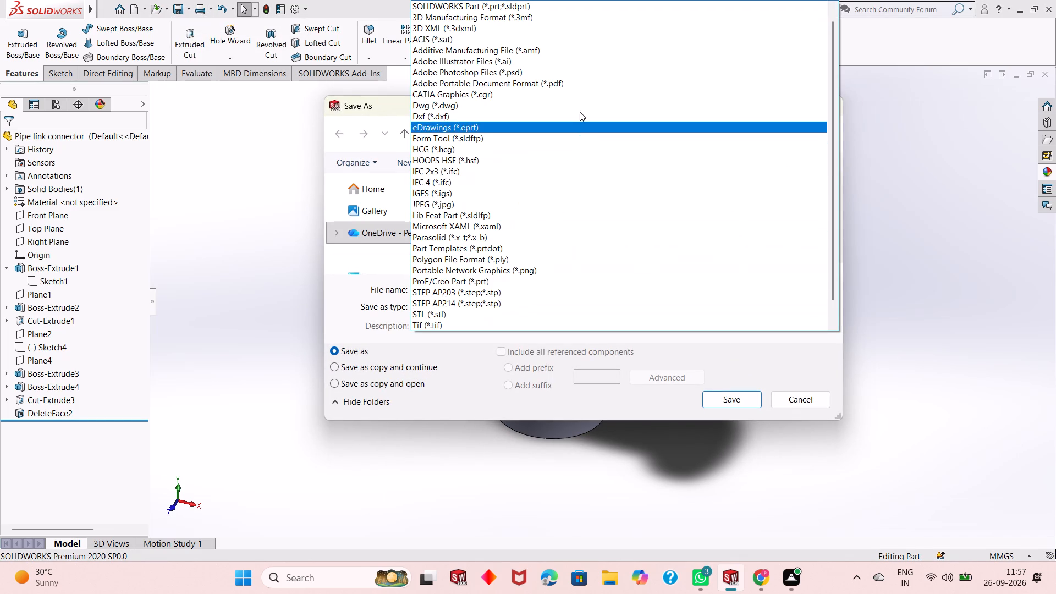
click(588, 84)
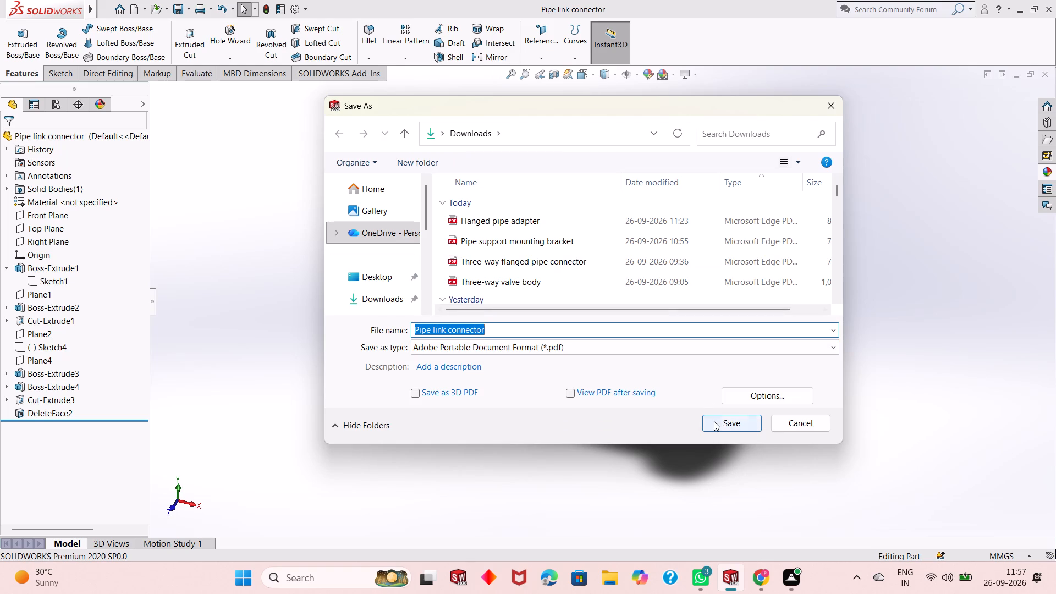
click(715, 421)
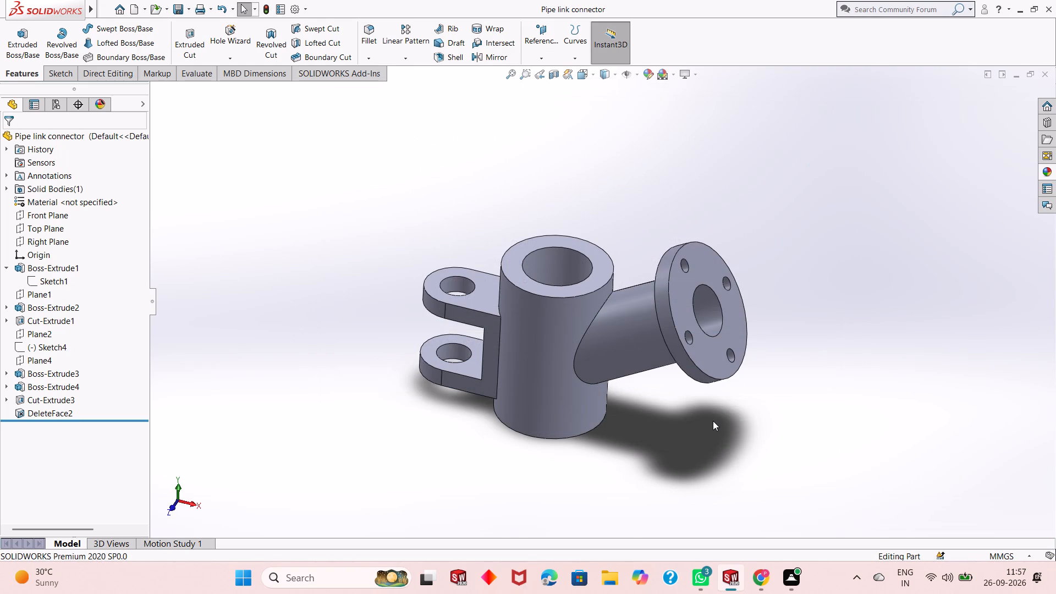